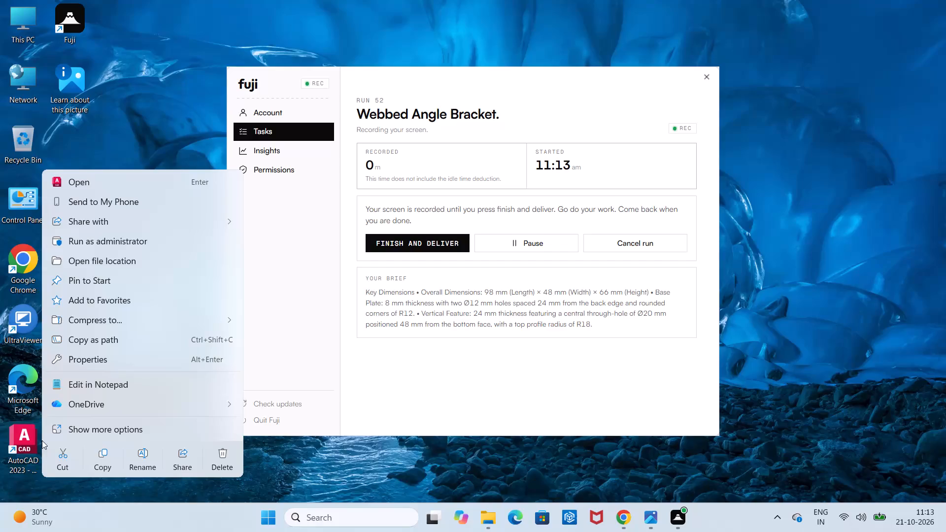
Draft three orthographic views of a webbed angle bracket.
Launch AutoCAD 2023 and start a new blank drawing.
click(121, 184)
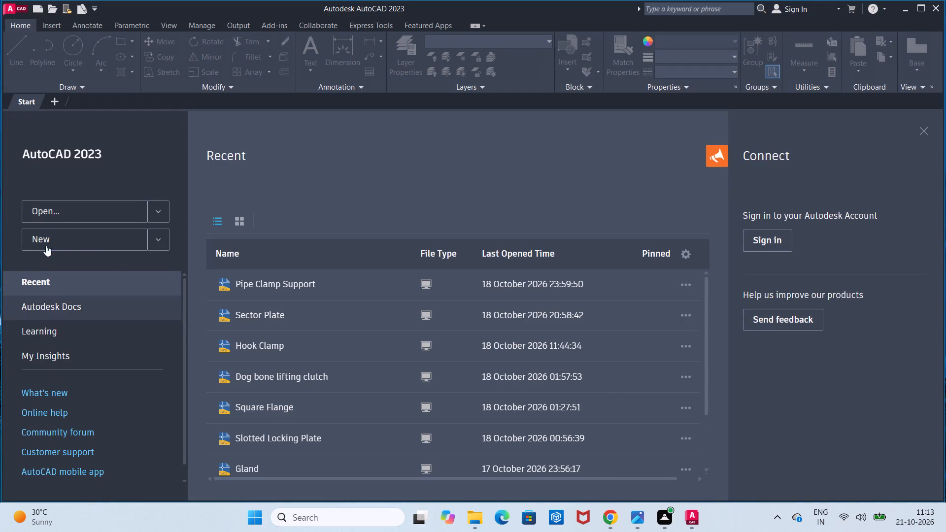
click(51, 234)
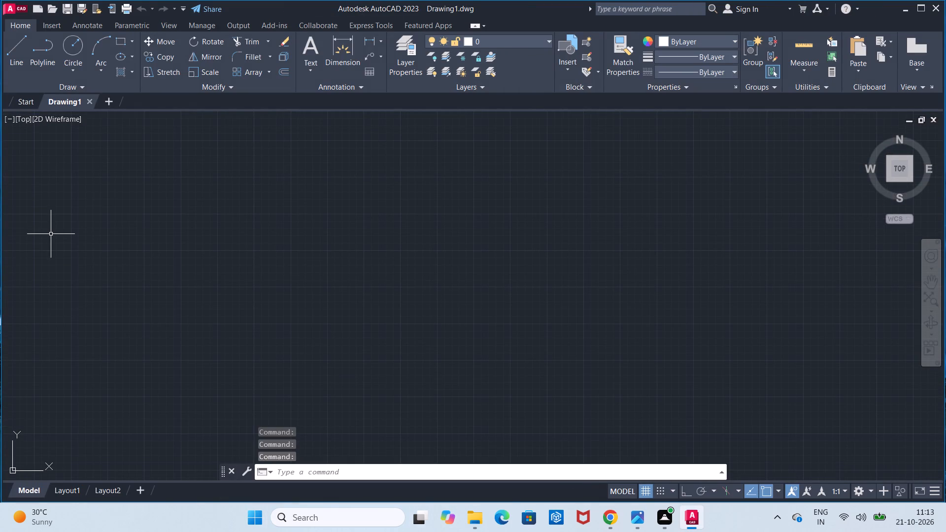
Turn on log file recording for the drawing session with LOGFILEON.
click(526, 472)
text(logo)
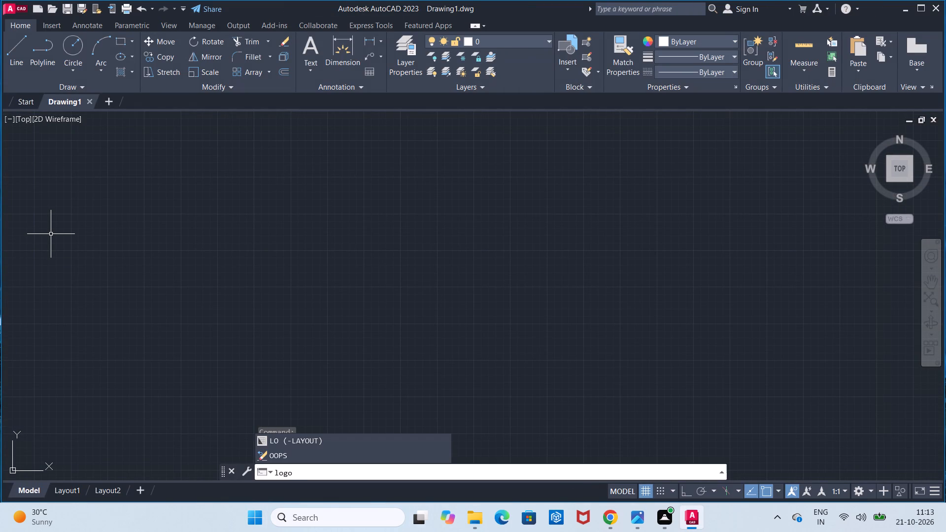
key(n)
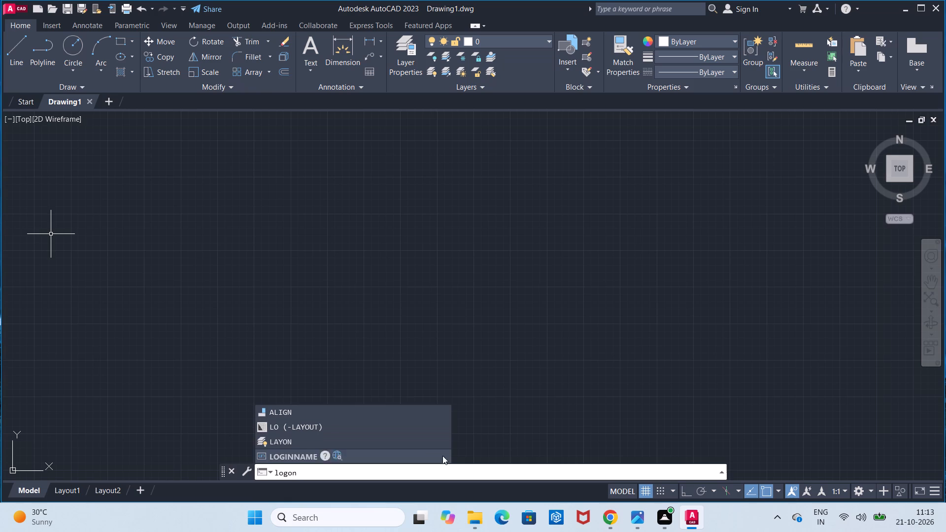
key(f)
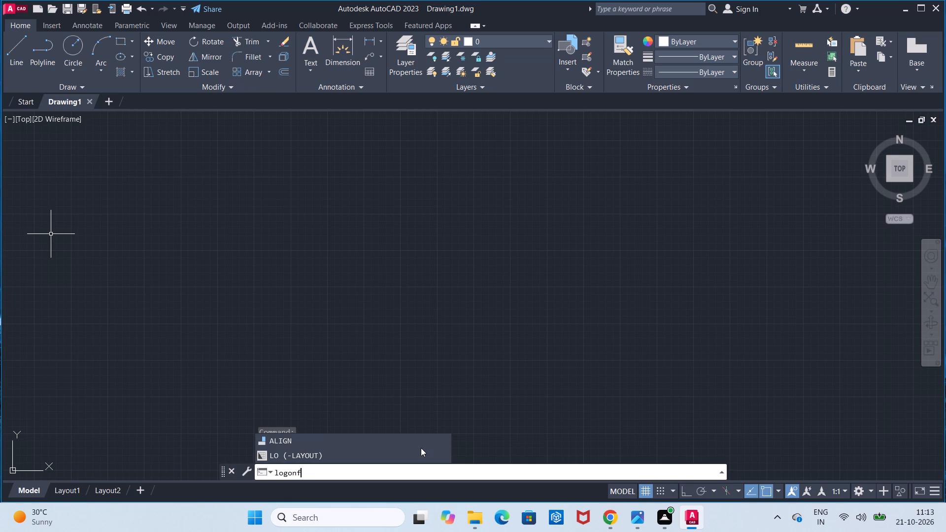
text(il)
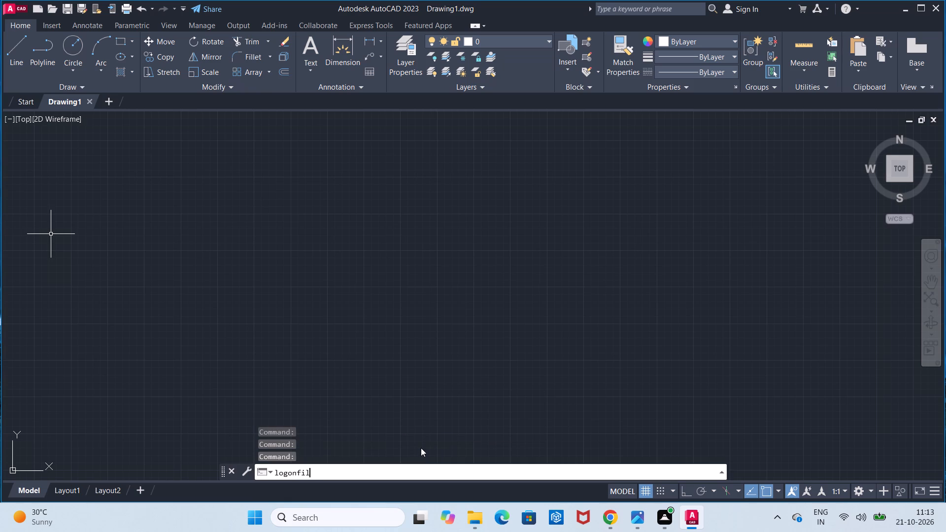
key(BackSpace)
key(BackSpace)
key(BackSpace)
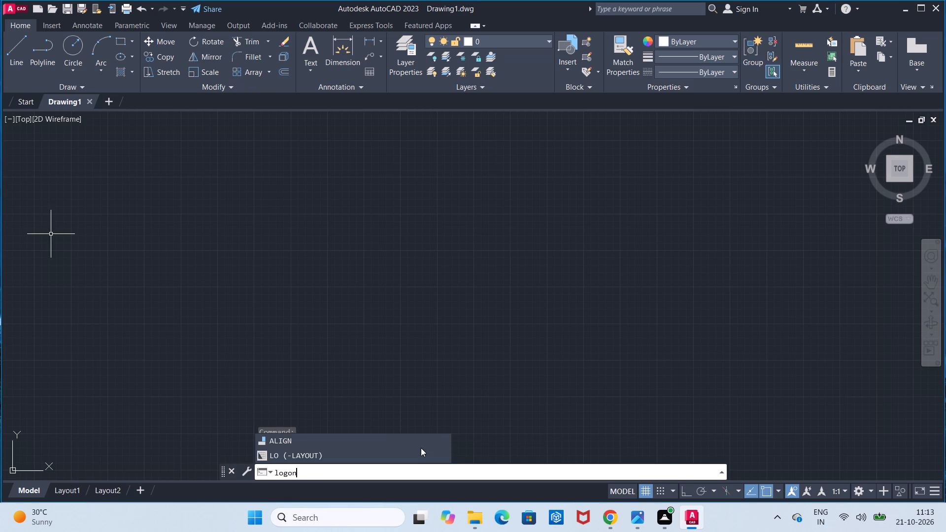
key(BackSpace)
key(BackSpace)
text(fi)
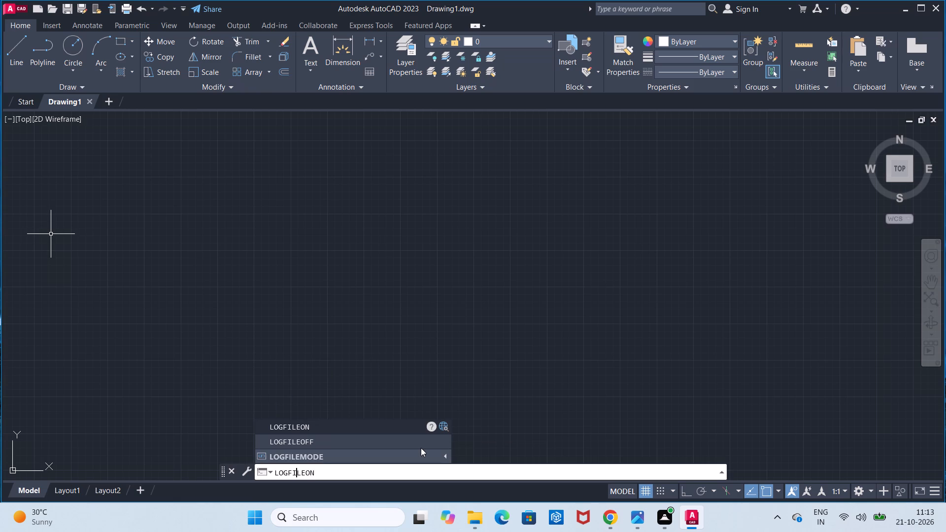
click(401, 429)
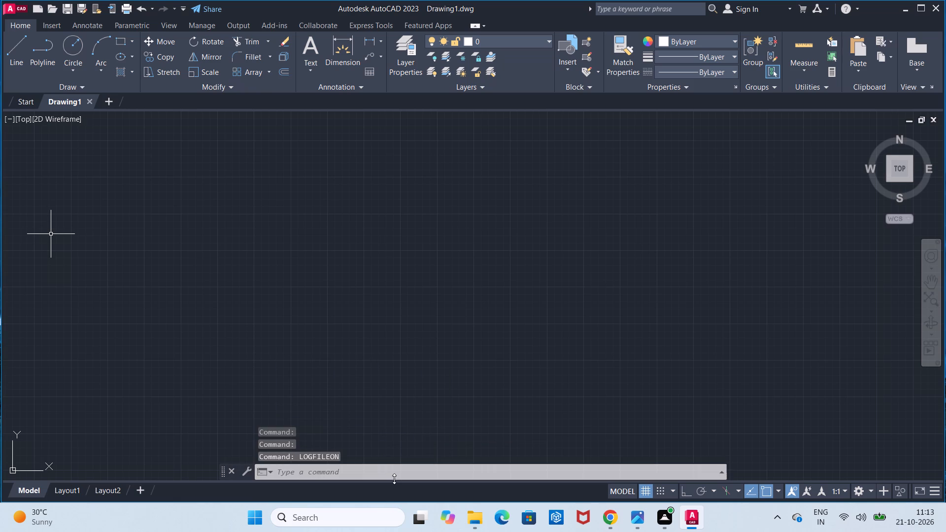
Set the drawing units' length precision to 0 decimal places.
click(394, 479)
text(unitd)
key(BackSpace)
key(s)
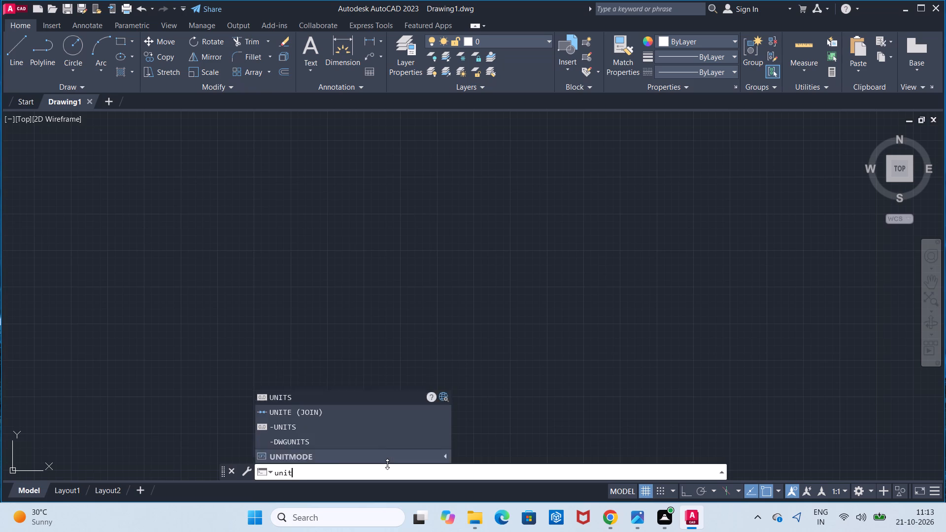
key(Return)
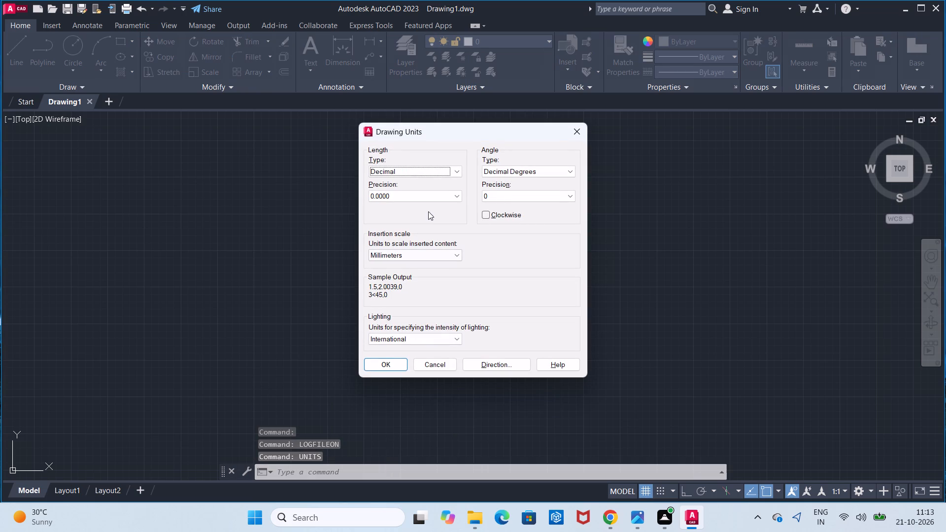
click(430, 196)
click(433, 206)
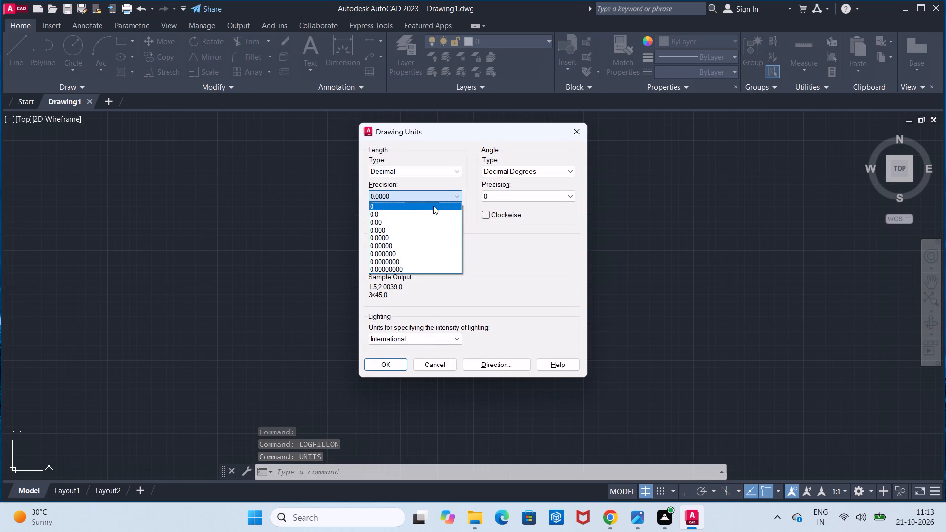
click(399, 363)
Modify the ISO-25 dimension style so its linear dimensions have a precision of 0.
click(327, 477)
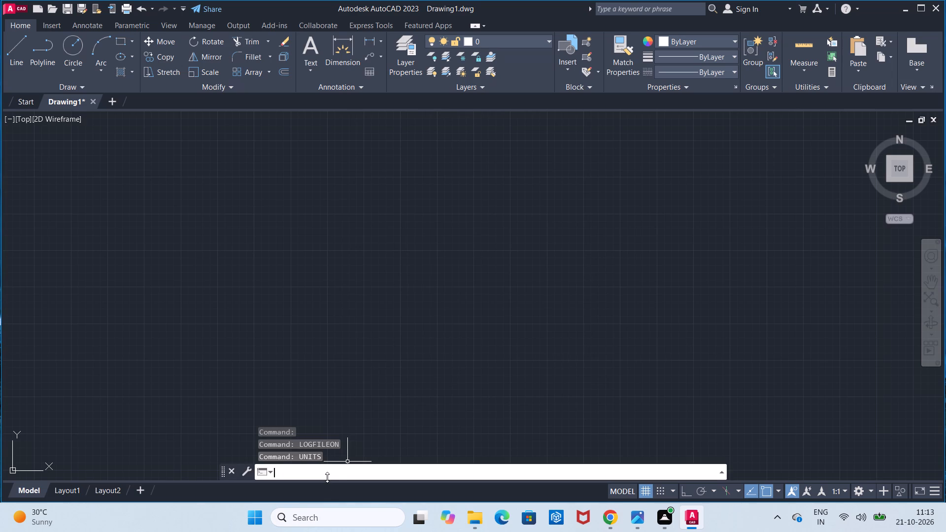
key(d)
key(Return)
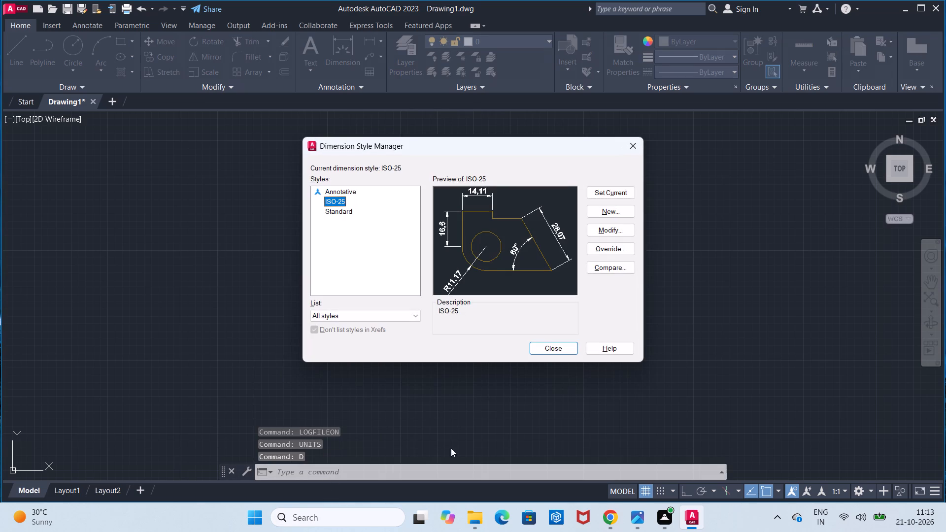
click(609, 228)
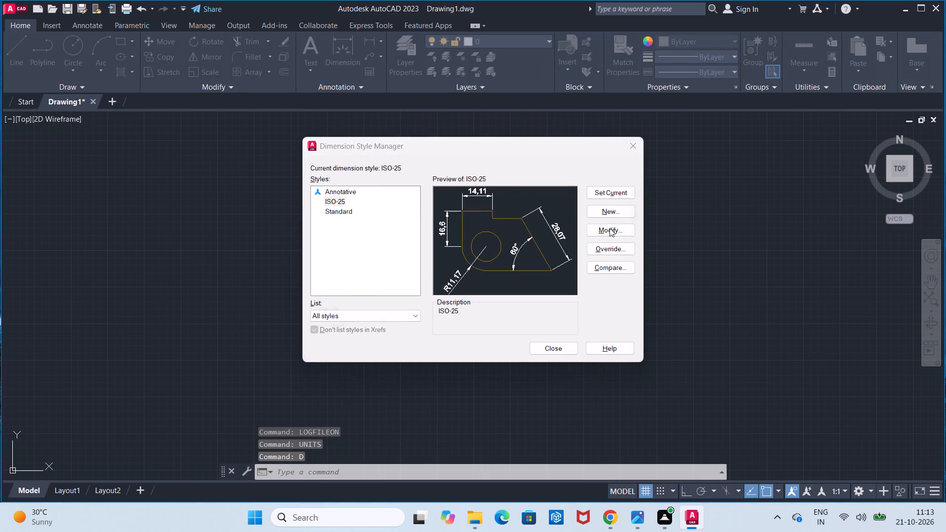
click(433, 124)
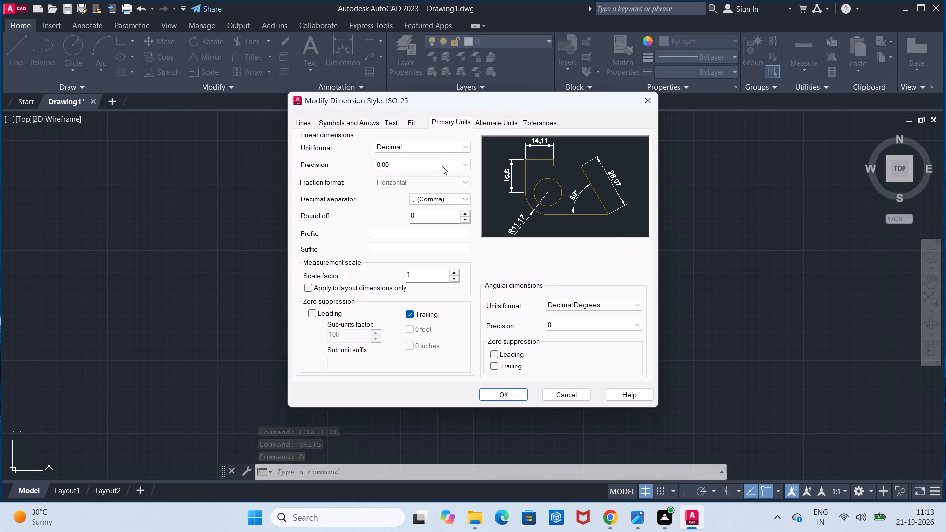
click(442, 167)
click(446, 172)
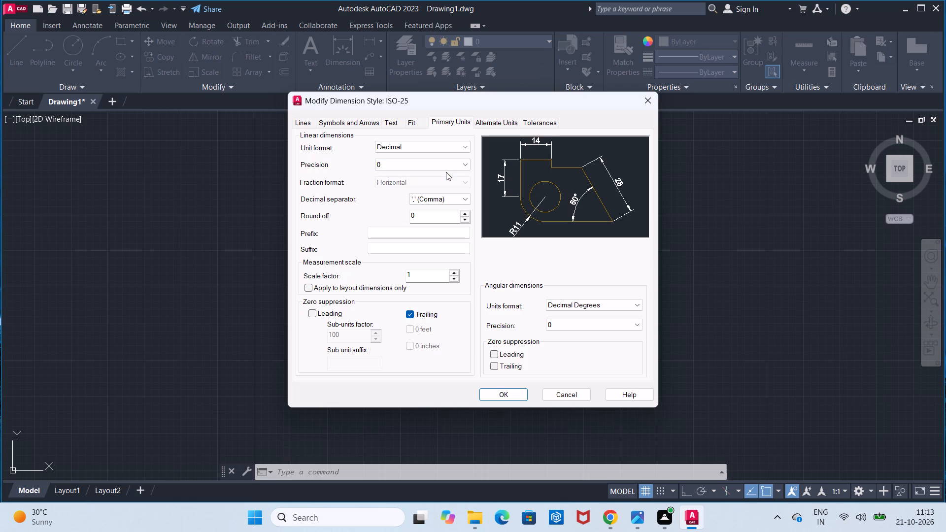
Set the ISO-25 dimension text height to 6 and its text alignment to ISO standard.
click(395, 120)
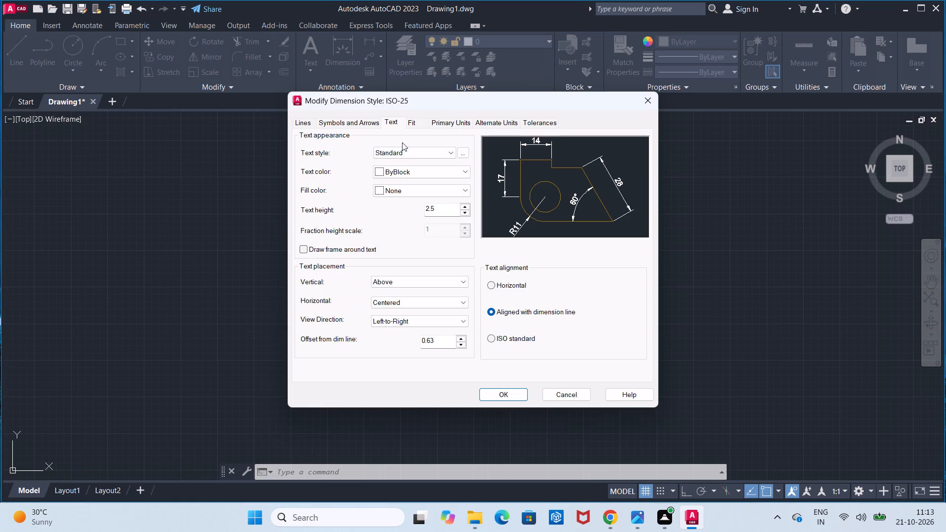
click(442, 206)
key(BackSpace)
key(BackSpace)
key(BackSpace)
key(BackSpace)
key(BackSpace)
key(BackSpace)
key(BackSpace)
key(BackSpace)
key(BackSpace)
key(6)
click(495, 337)
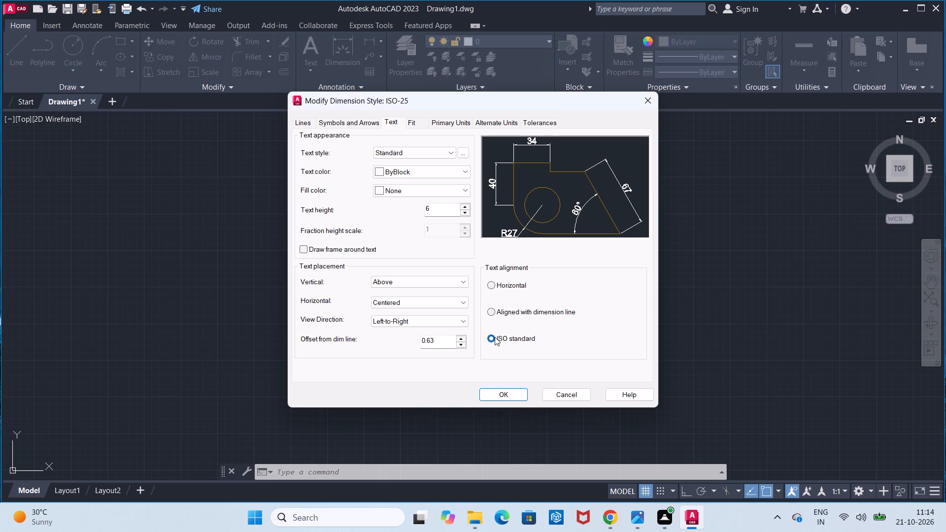
click(498, 391)
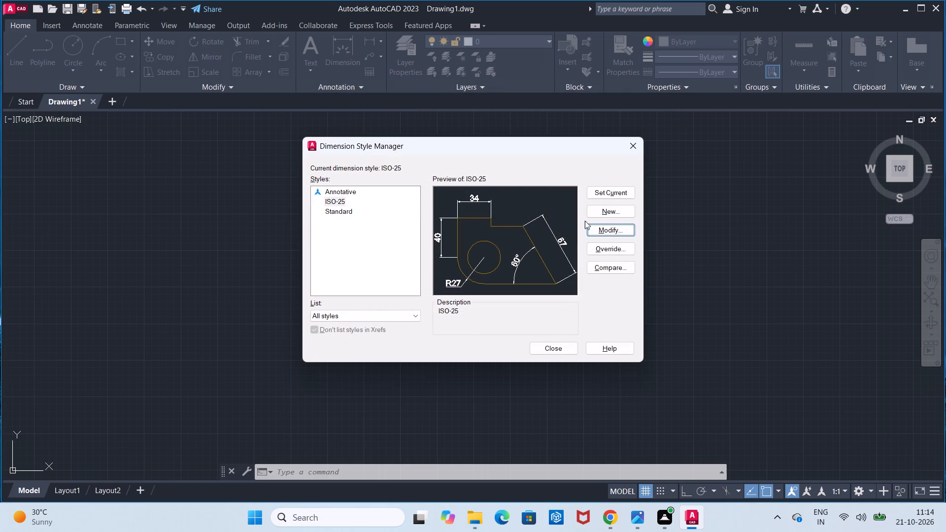
Make ISO-25 the current dimension style and close the style manager.
click(591, 196)
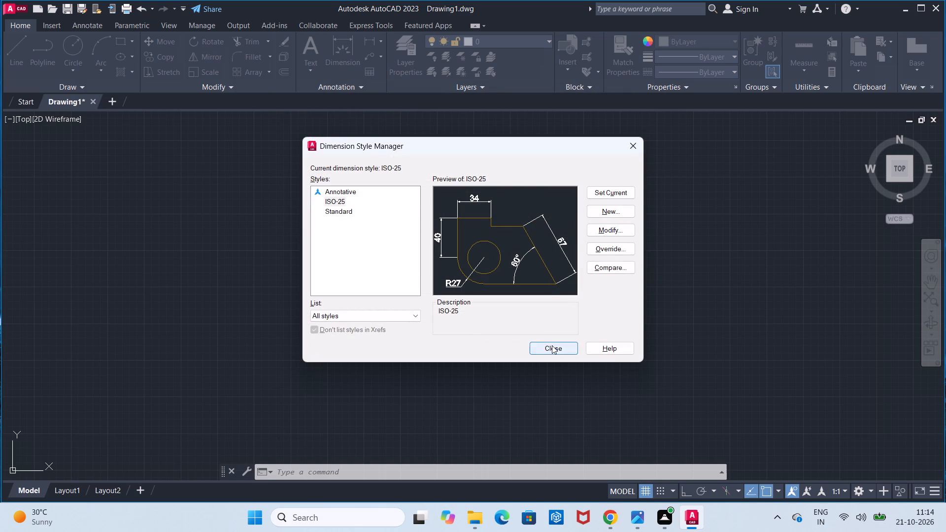
click(552, 345)
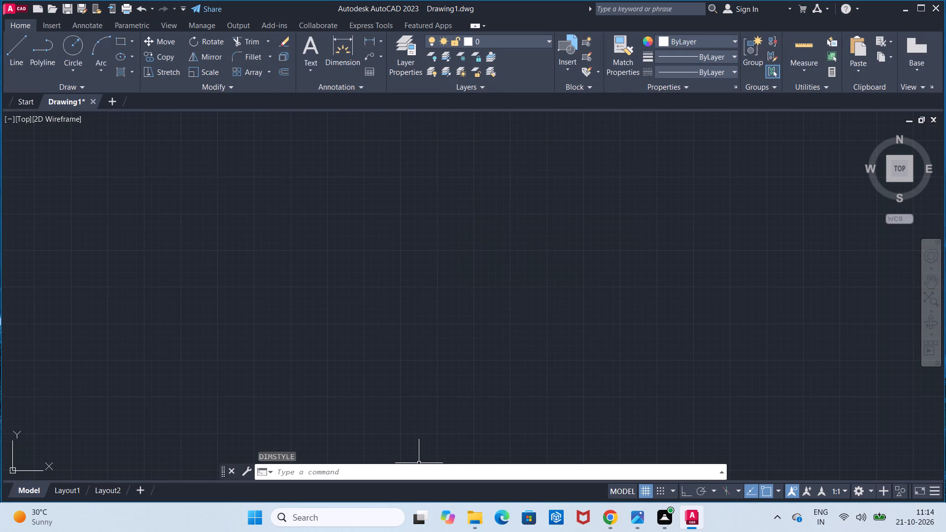
Set the model space limits from 0,0 to 100,100 and fit the whole limits area in view.
click(414, 474)
text(limit)
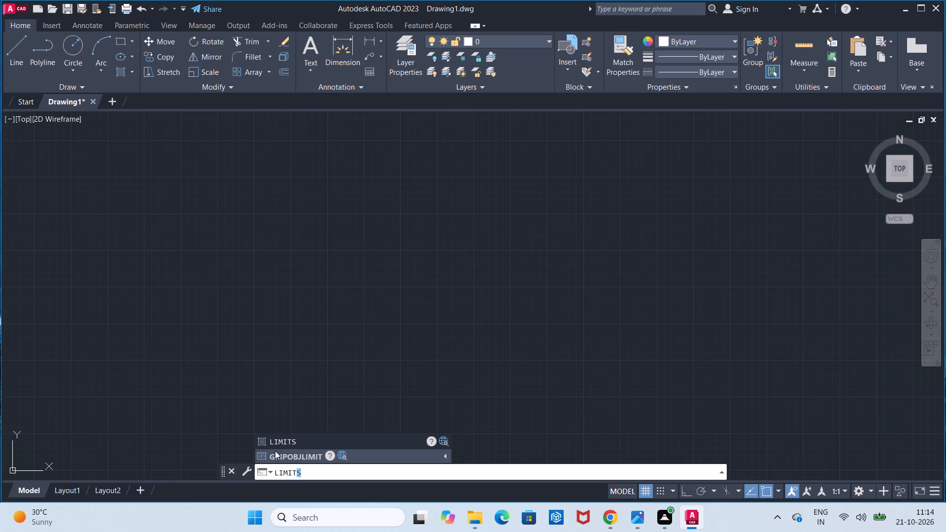
click(267, 436)
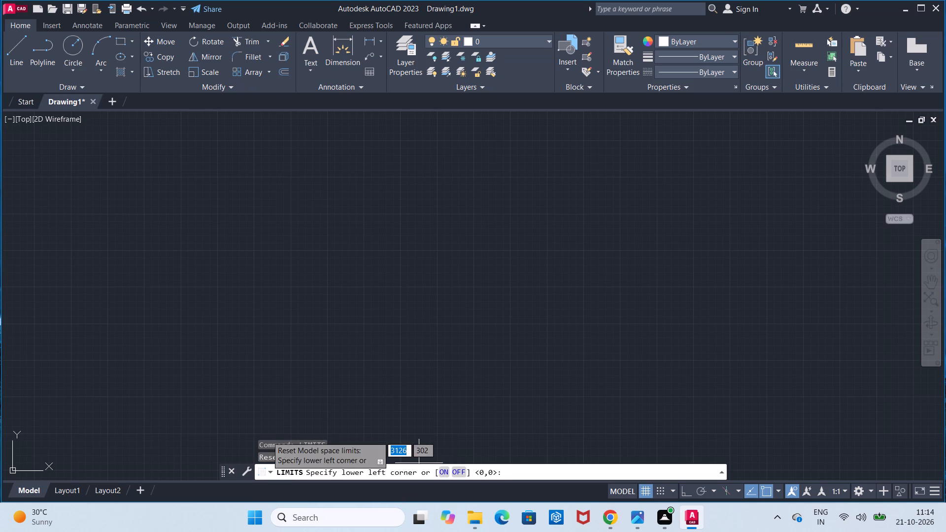
click(515, 479)
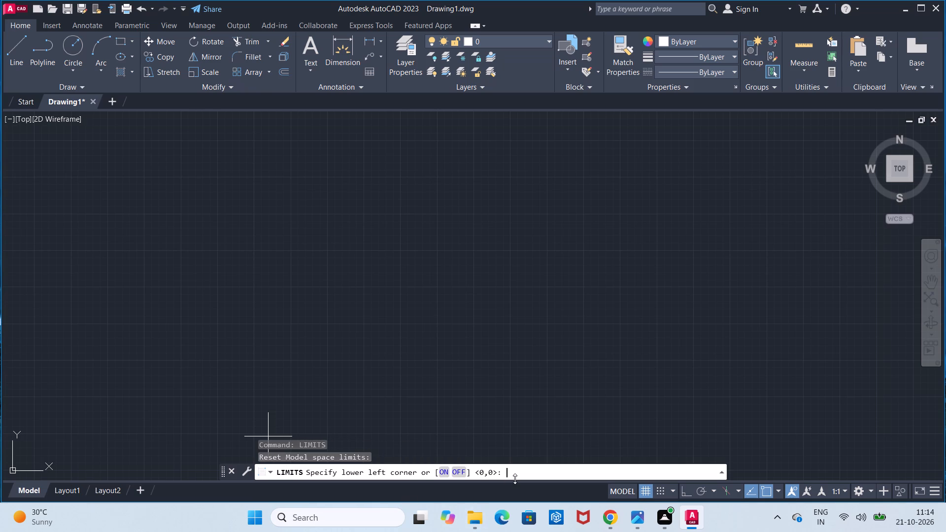
key(0)
text(,0)
key(Return)
text(100,100)
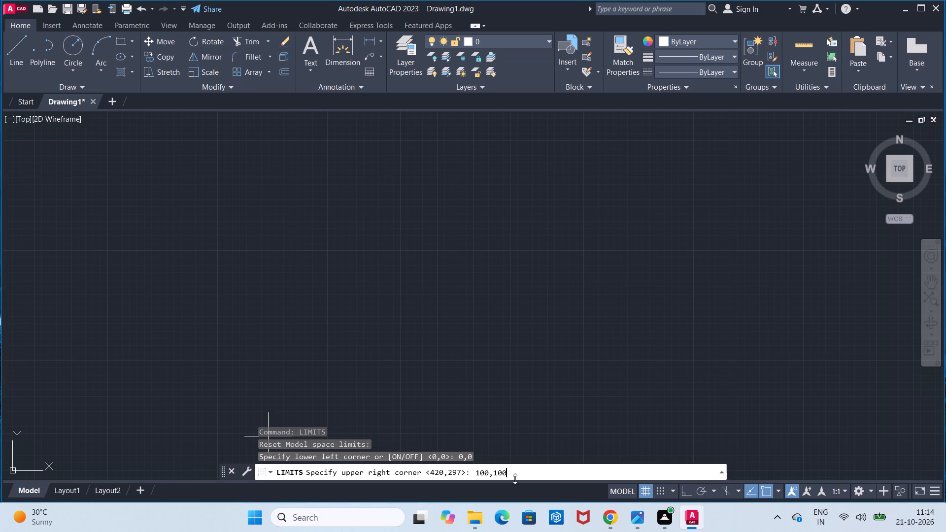
key(Return)
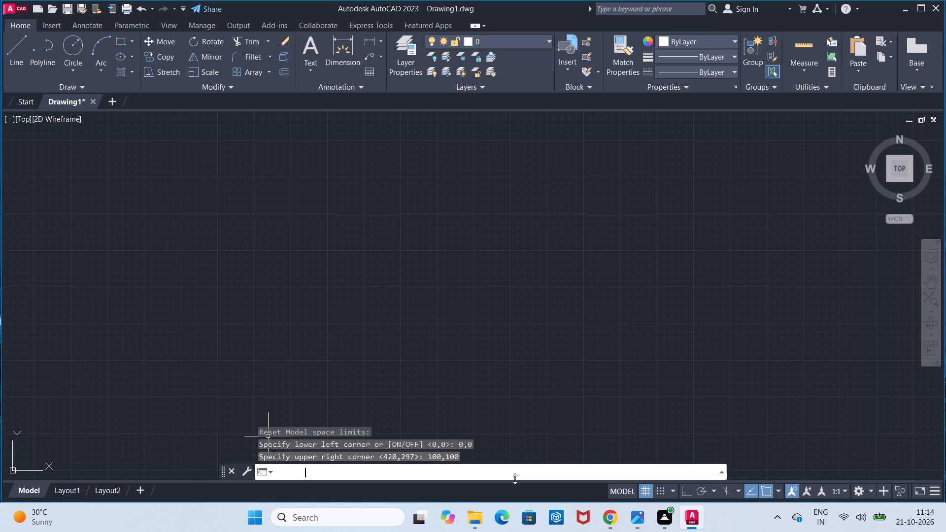
key(z)
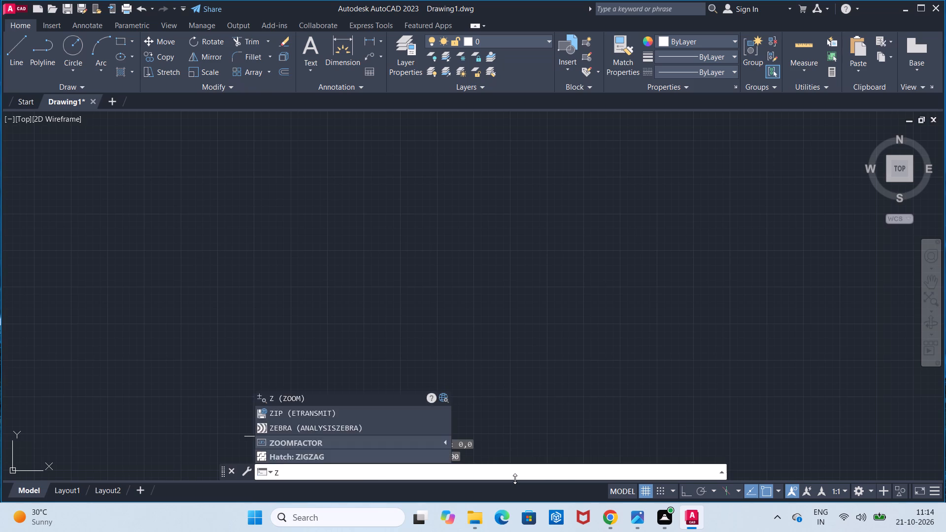
key(Return)
key(a)
key(Return)
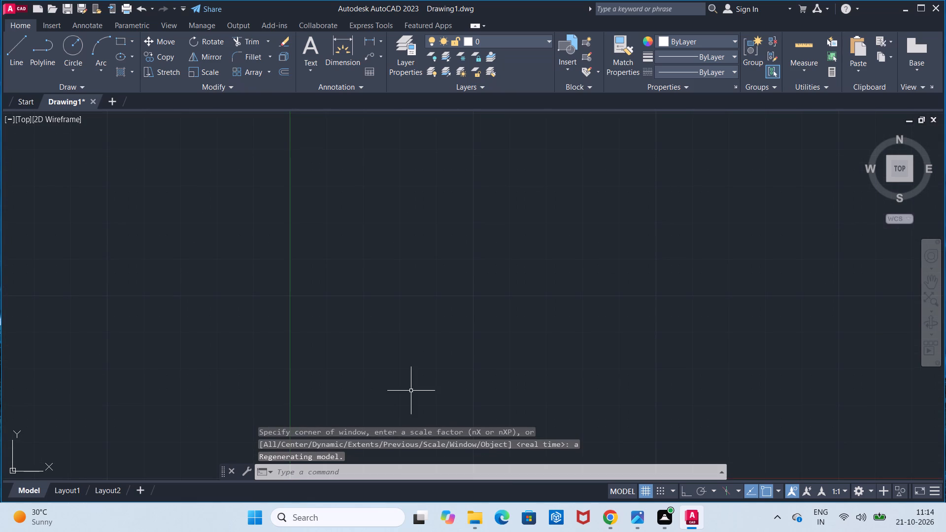
With Ortho on, draw a horizontal line 98 long in the empty drawing area.
click(24, 69)
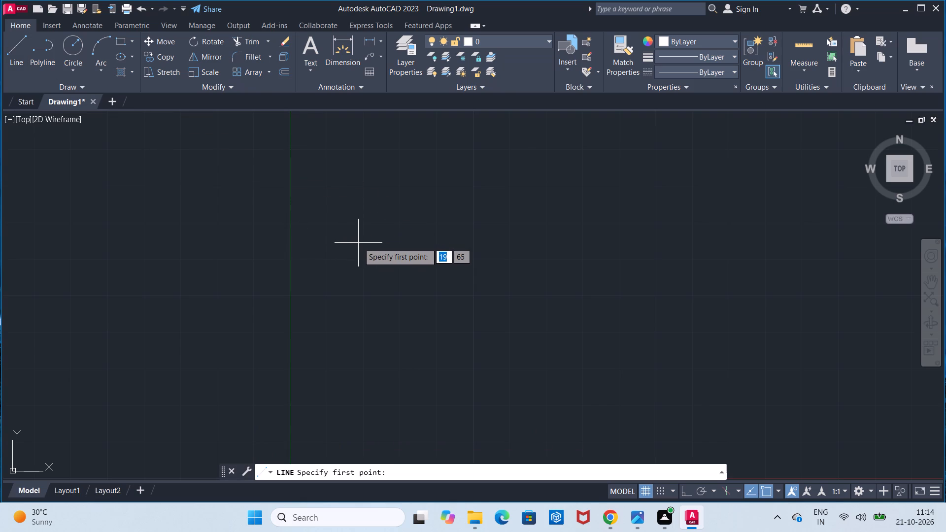
key(F8)
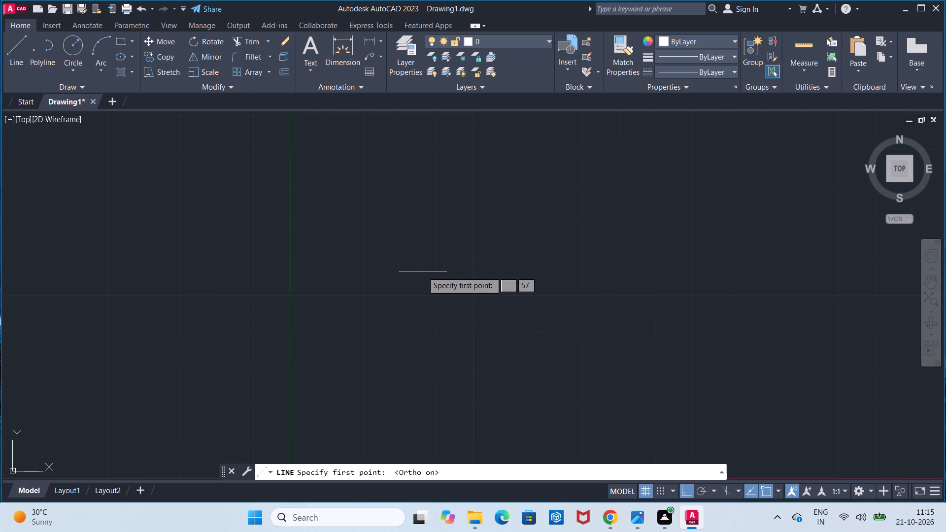
click(405, 260)
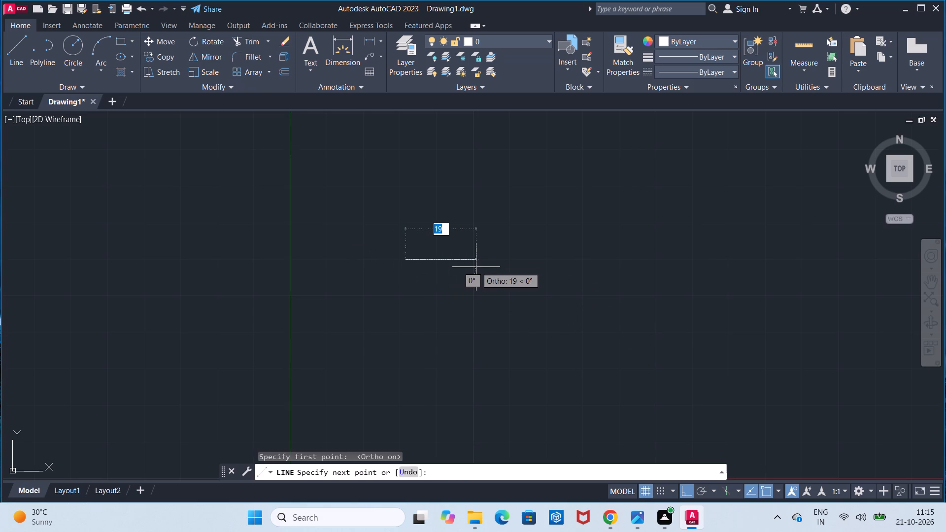
text(98)
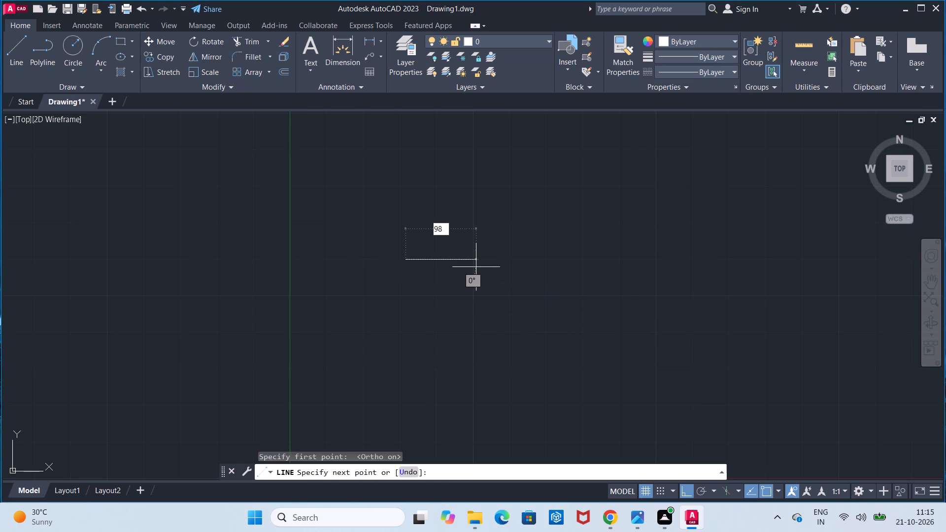
key(Return)
key(Escape)
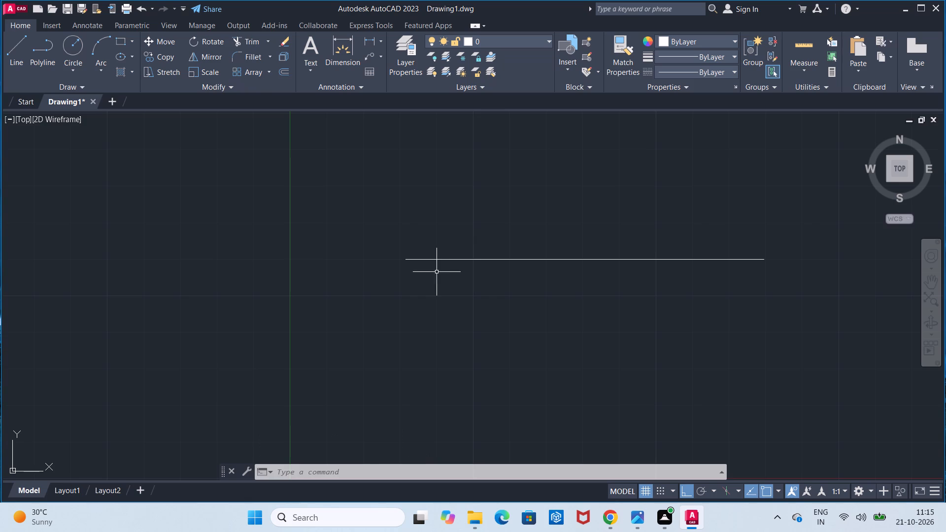
Draw a vertical line 48 long upward from the left endpoint of the horizontal line.
scroll(423, 249, down, 2)
middle_drag(423, 249, 511, 371)
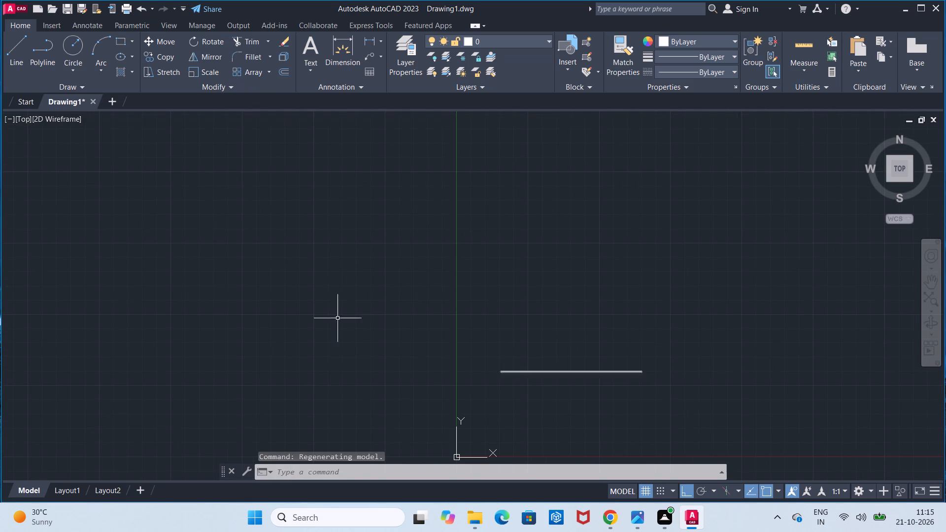
click(21, 67)
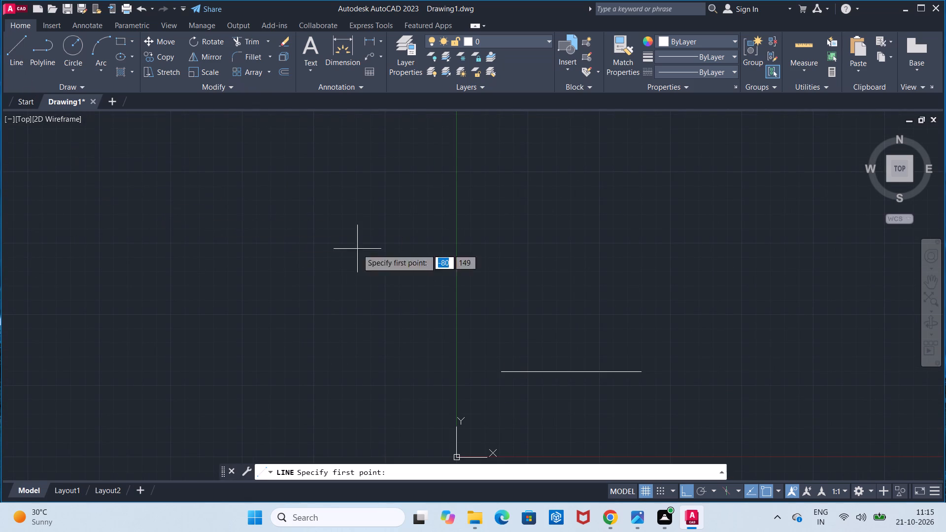
click(500, 376)
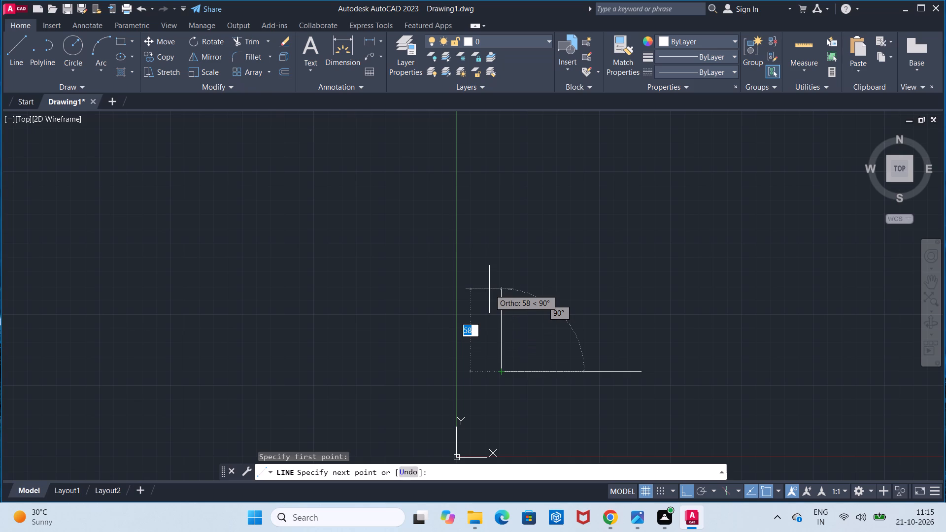
text(48)
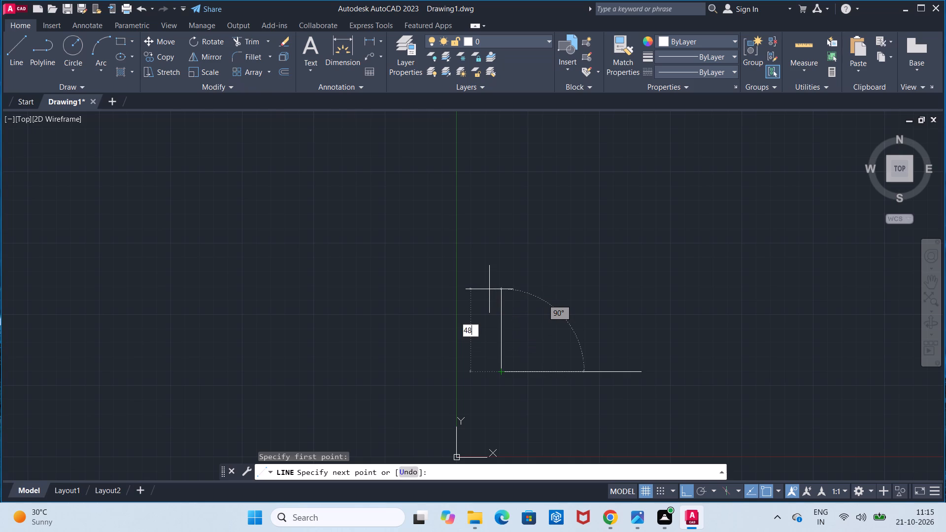
key(Return)
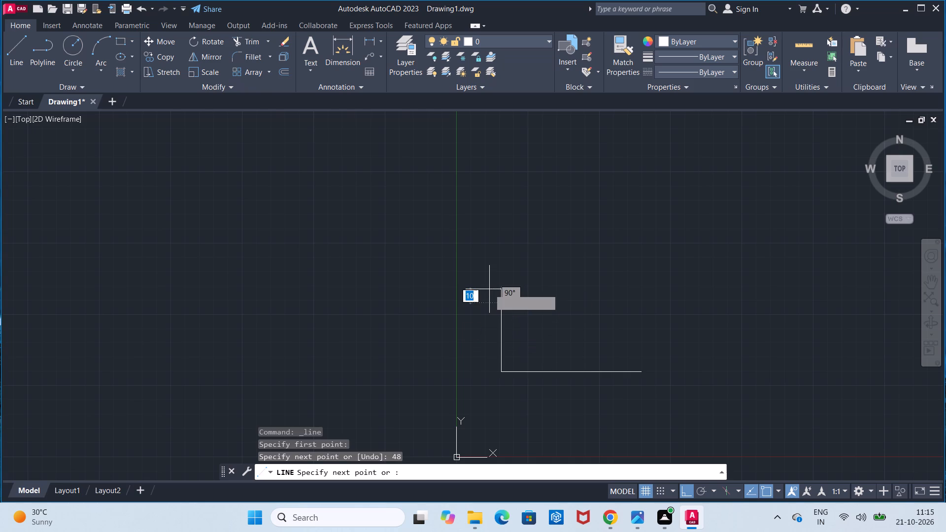
key(Escape)
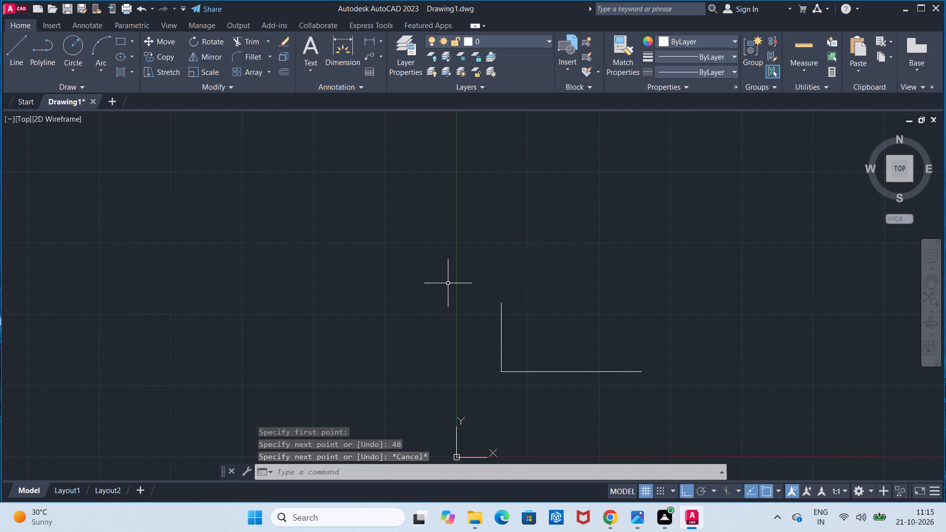
Draw a circle of radius 18 in the empty space above the two lines, centred at about 133,157.
click(77, 46)
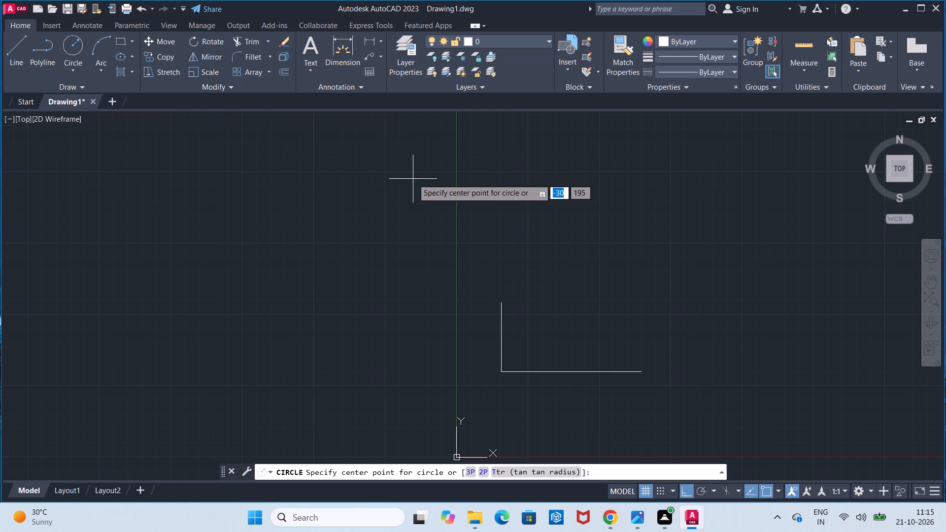
click(646, 233)
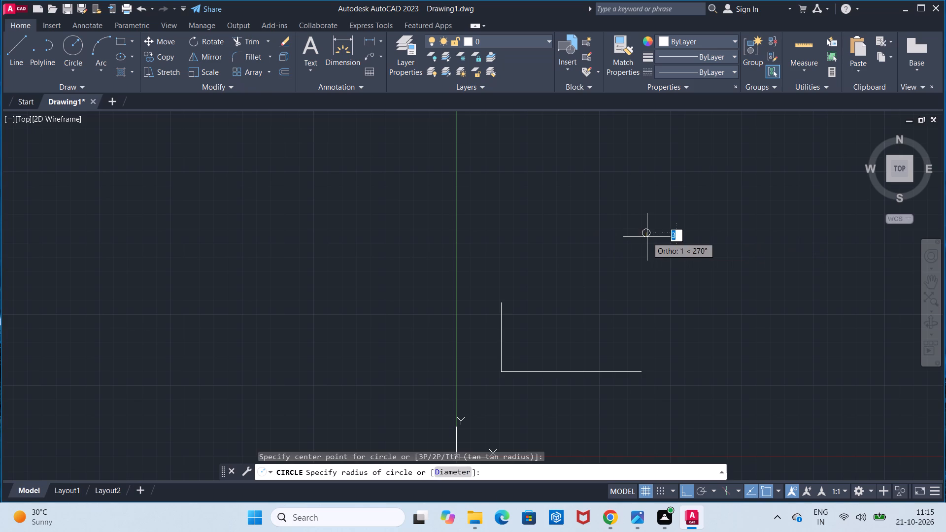
text(18)
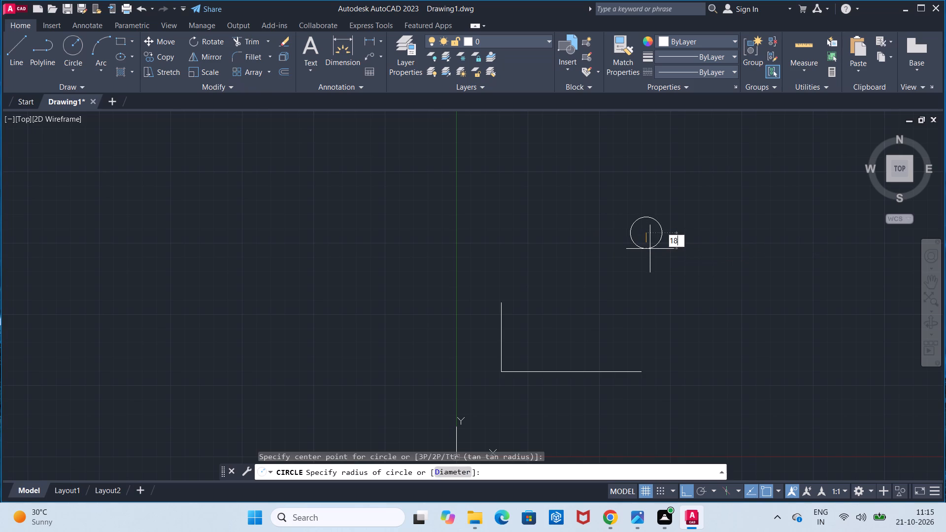
key(Return)
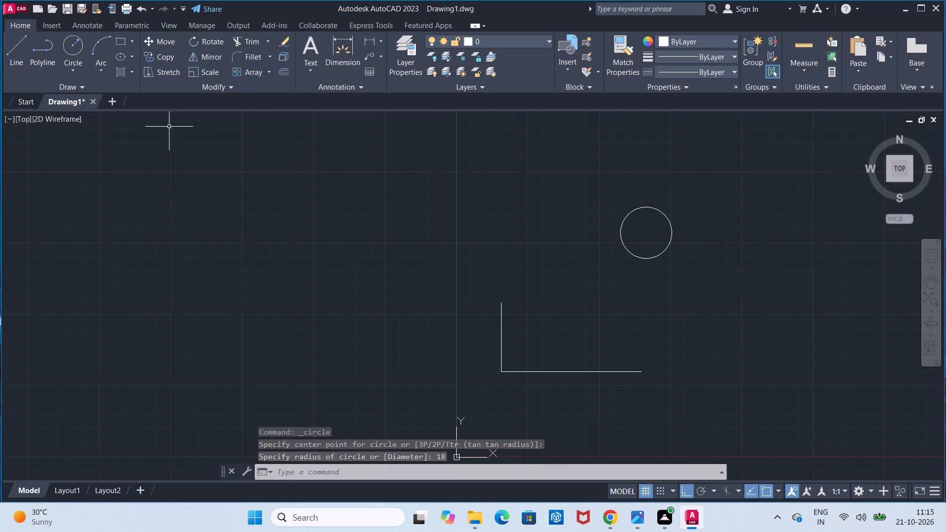
Move the circle by its left quadrant point onto the upper endpoint of the vertical line, with Ortho off.
click(163, 44)
click(646, 260)
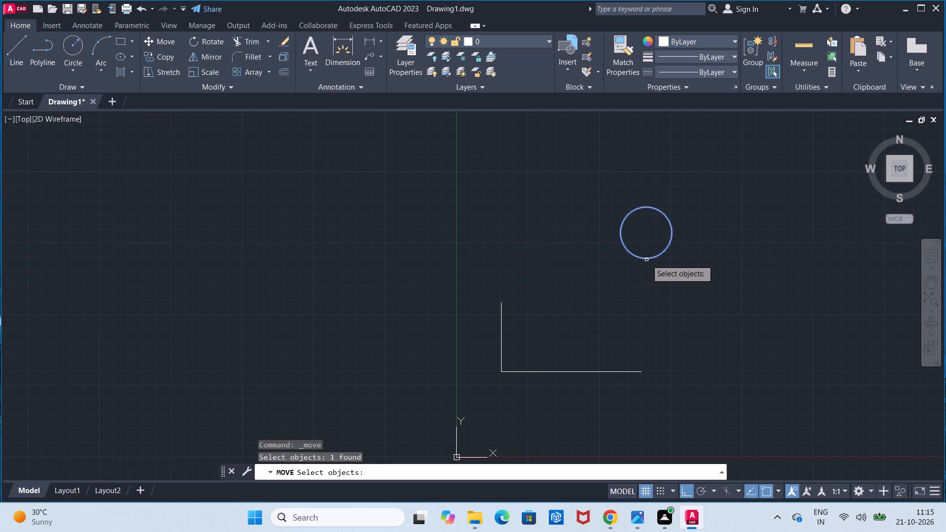
key(Return)
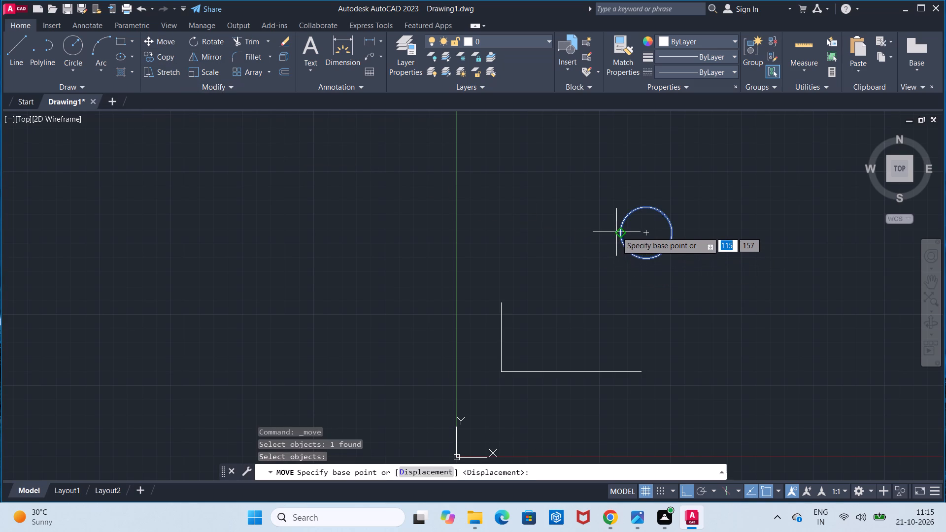
click(621, 233)
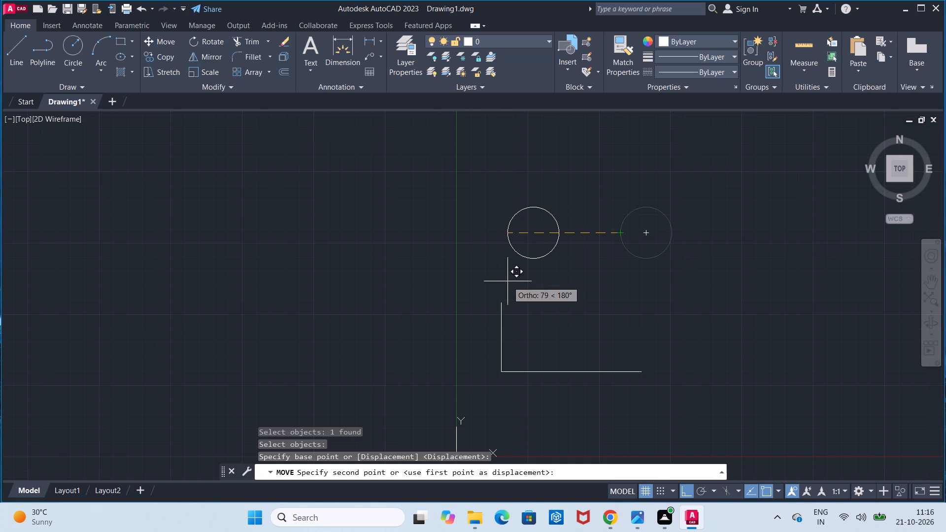
key(F8)
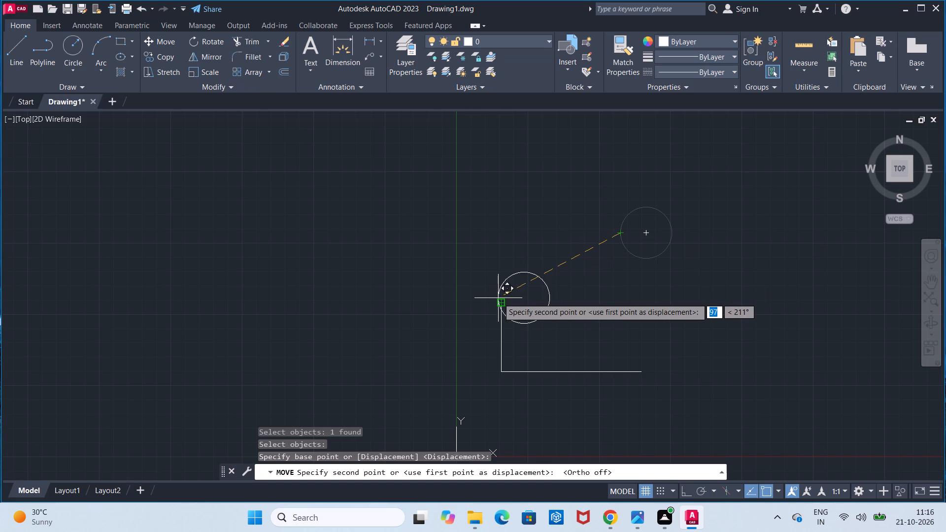
click(500, 300)
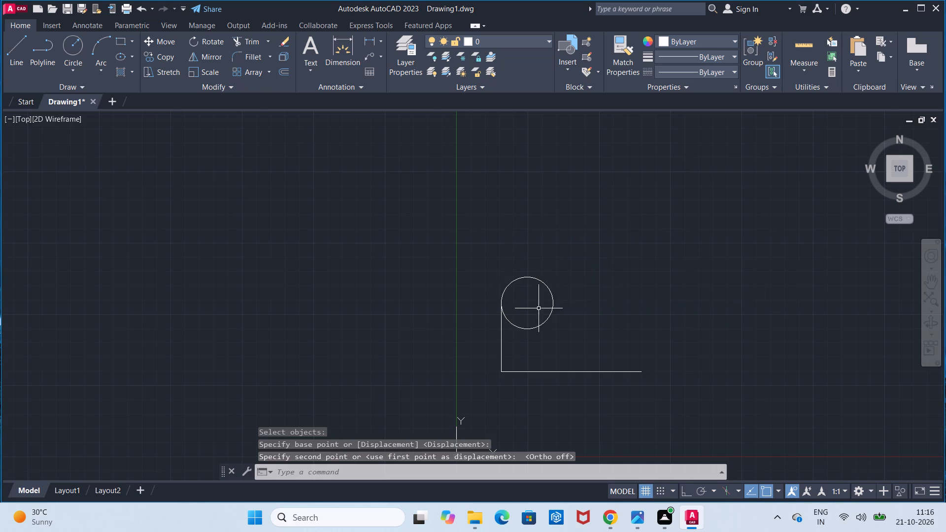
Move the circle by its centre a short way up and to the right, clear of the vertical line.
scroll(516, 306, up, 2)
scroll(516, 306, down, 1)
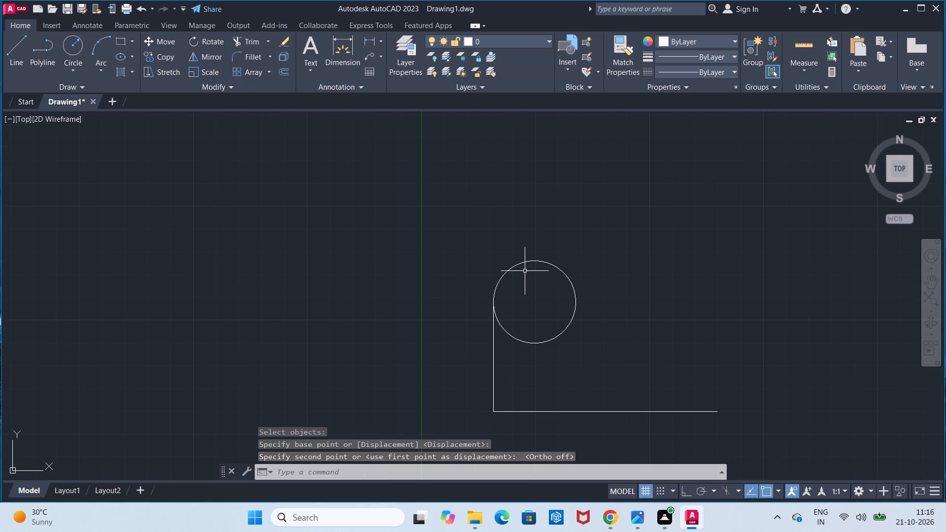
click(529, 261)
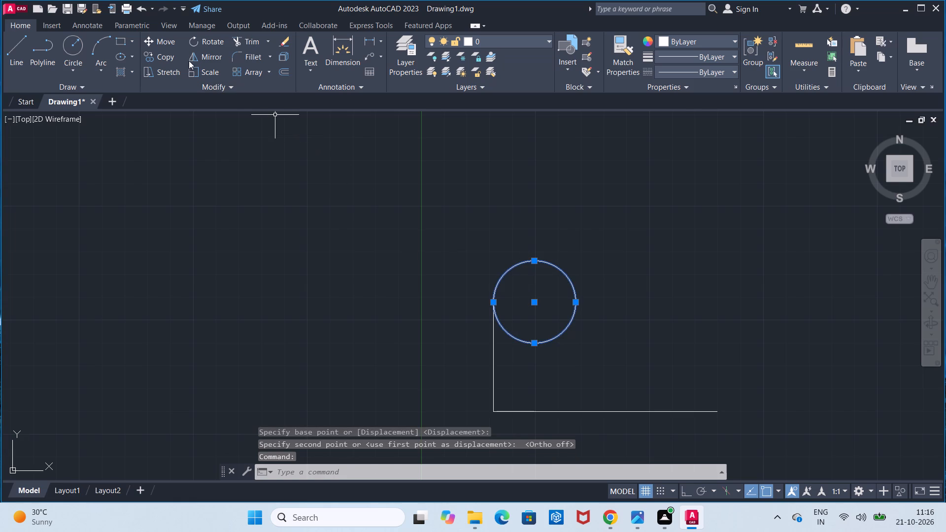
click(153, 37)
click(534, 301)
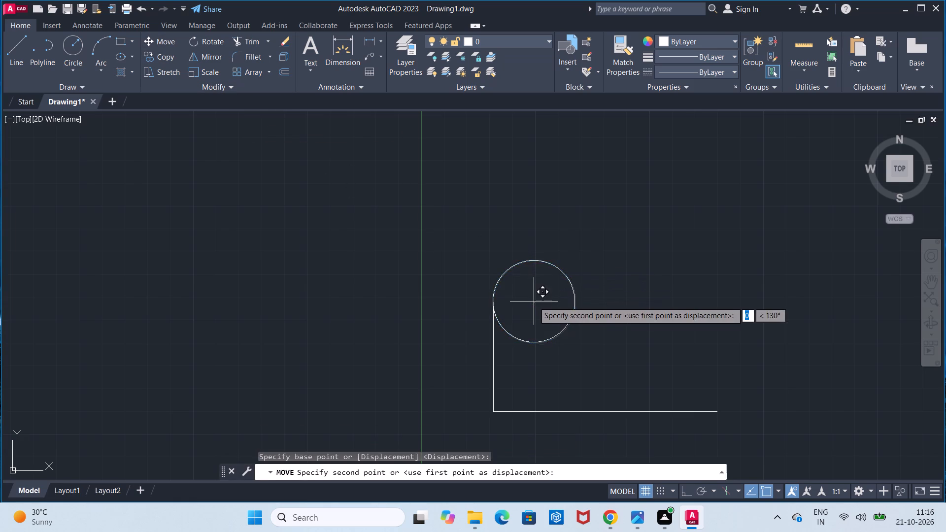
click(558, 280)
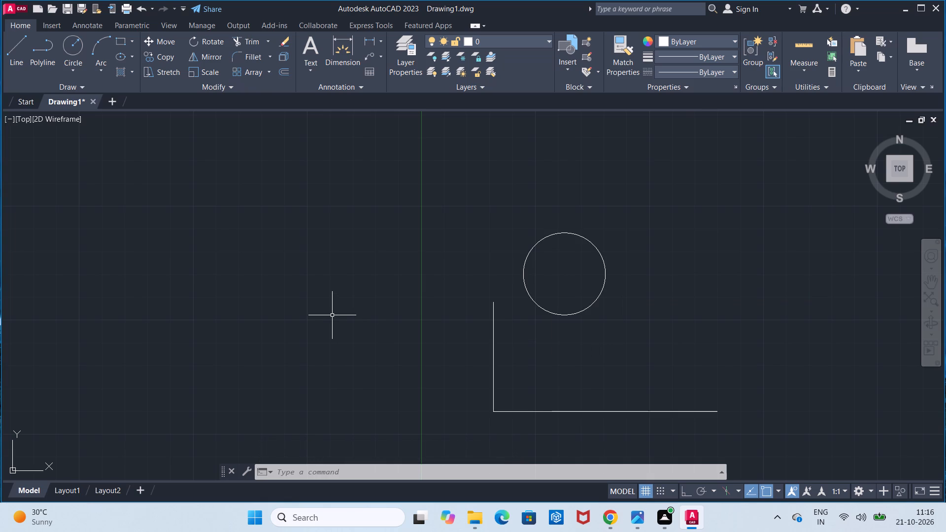
Move the circle by its left quadrant point back onto the upper endpoint of the vertical line.
click(167, 47)
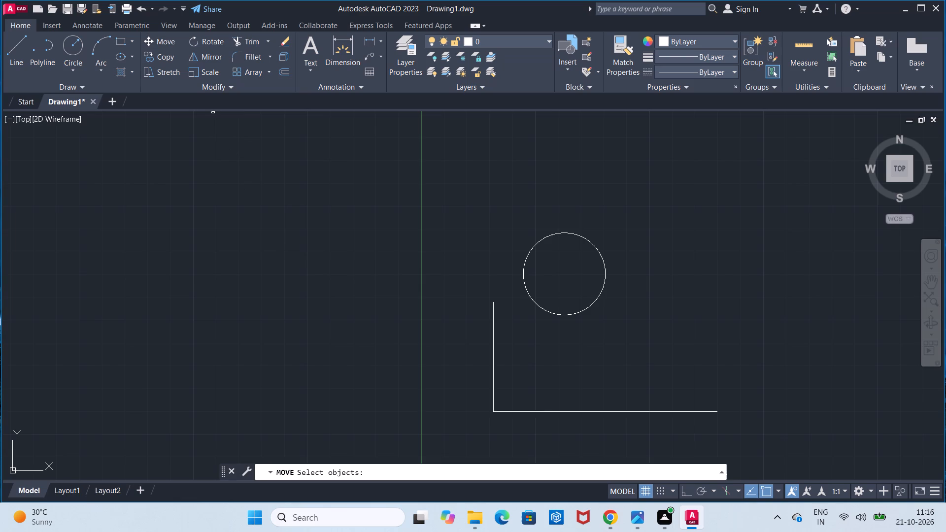
click(554, 234)
key(Return)
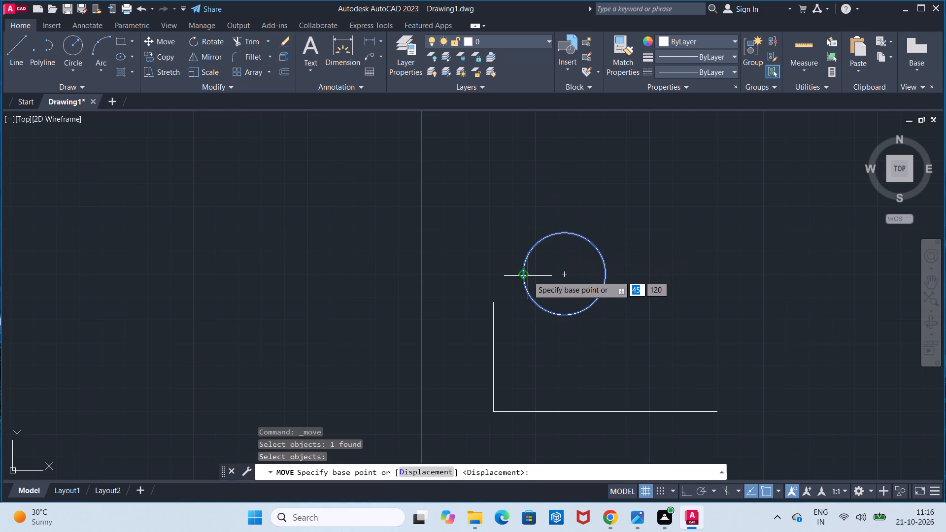
click(523, 276)
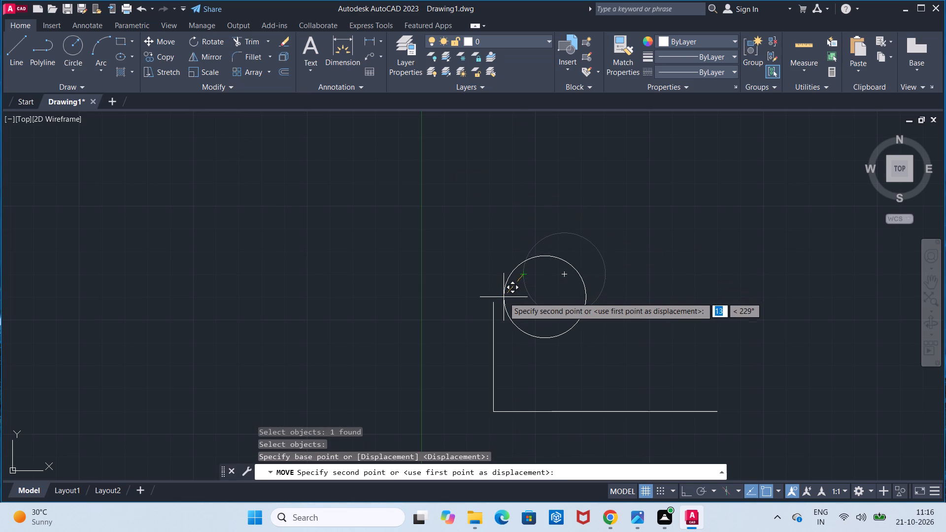
click(497, 299)
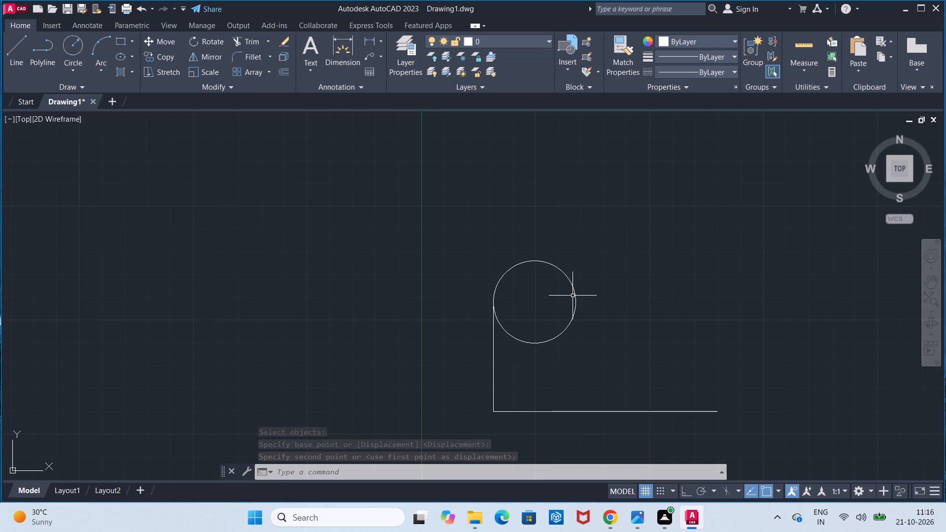
key(Escape)
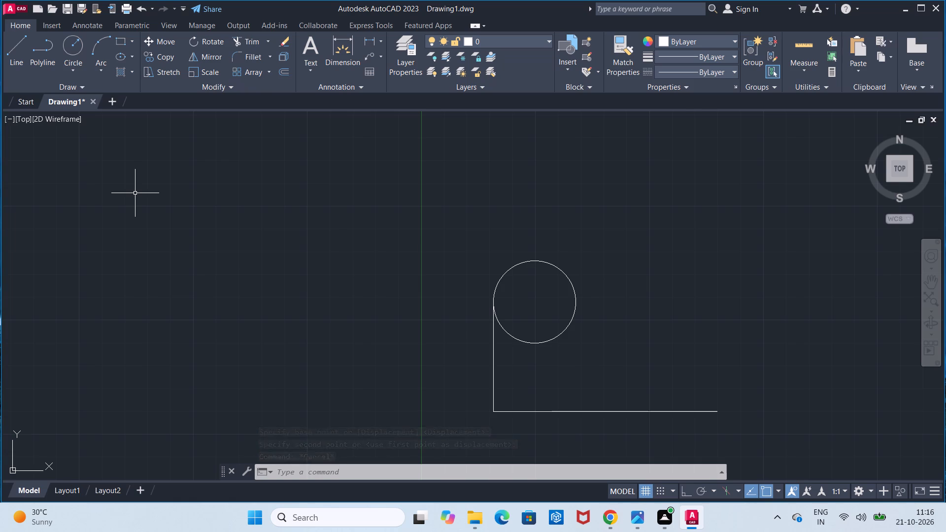
Offset the horizontal base line upward by 8.
click(282, 77)
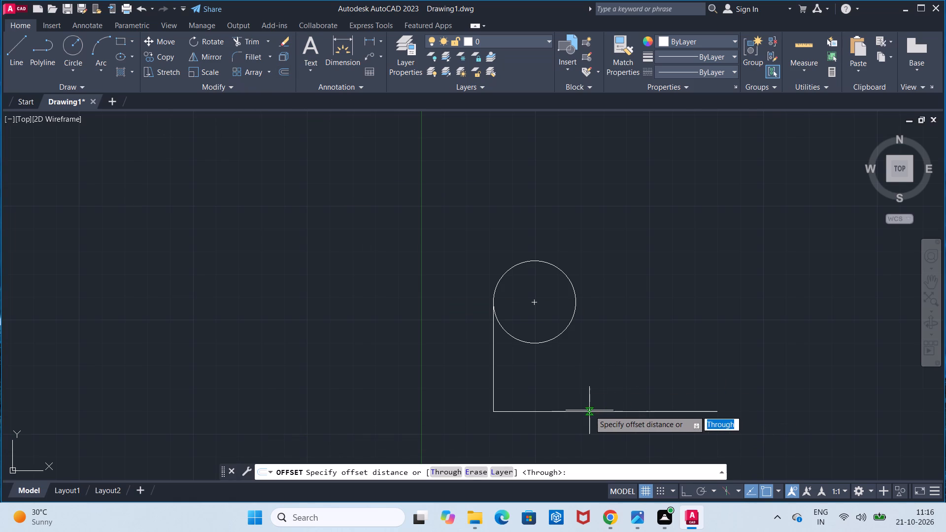
click(603, 410)
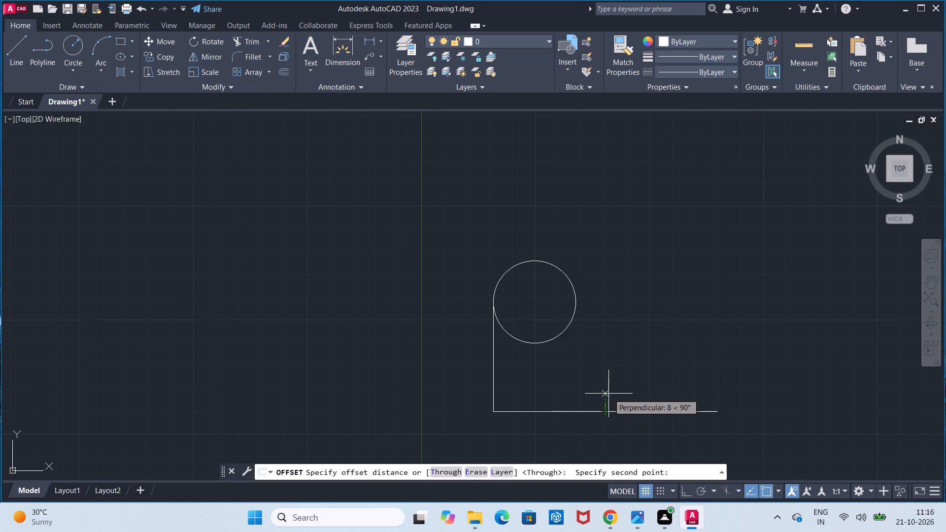
key(8)
key(Return)
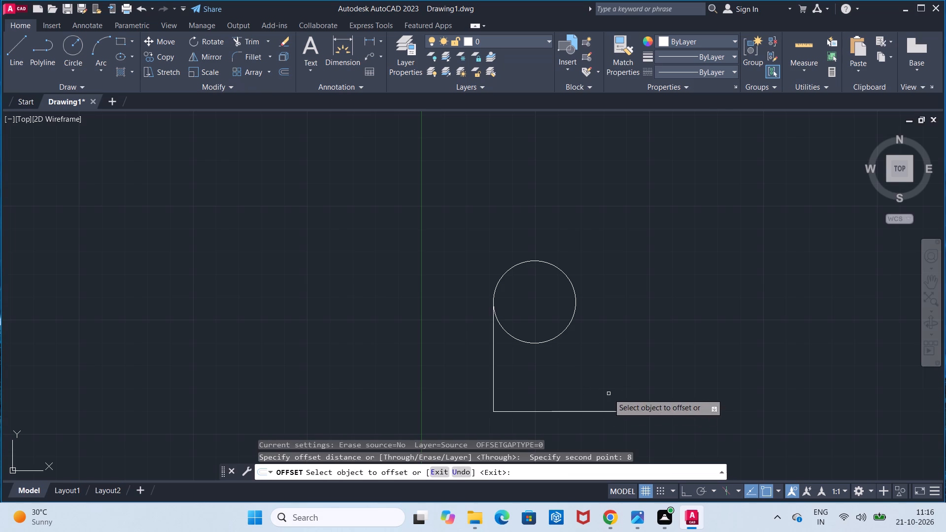
click(604, 410)
click(605, 399)
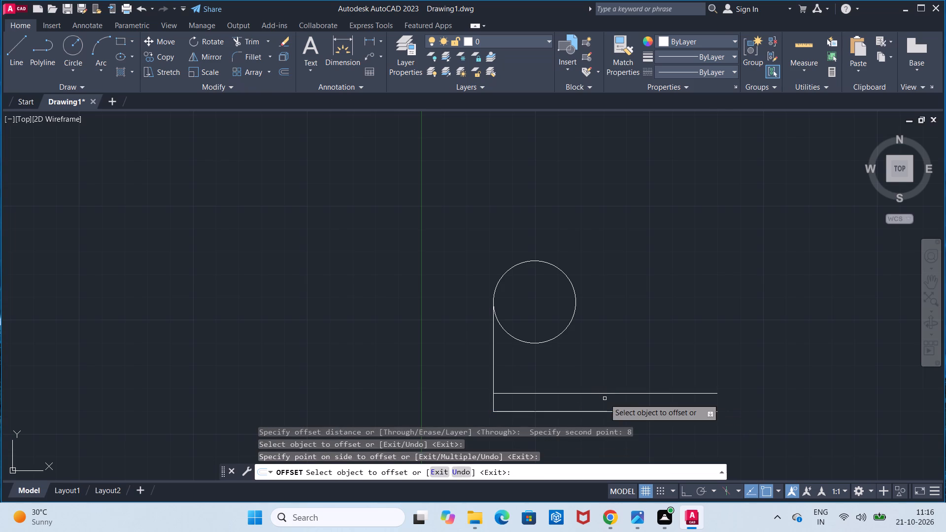
key(Escape)
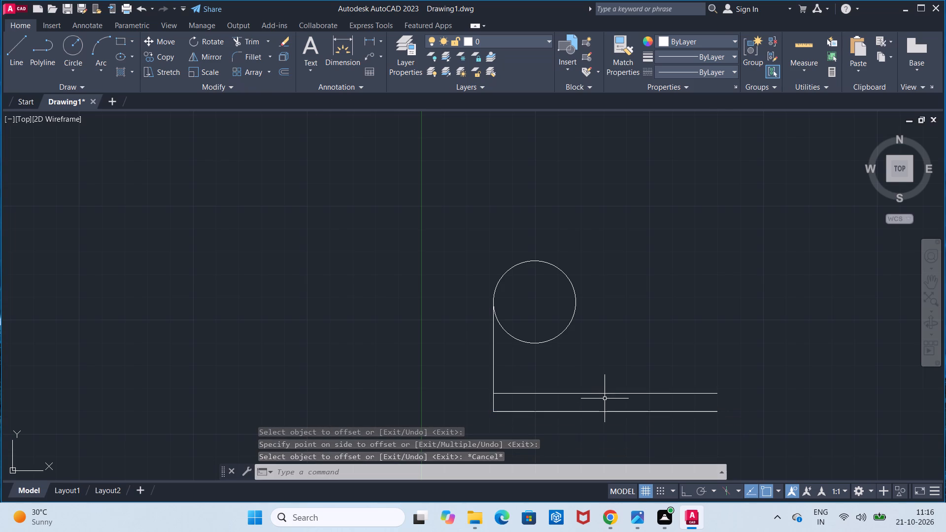
With Ortho on, draw a vertical line closing the right end of the base between its lower and upper horizontal lines.
key(F8)
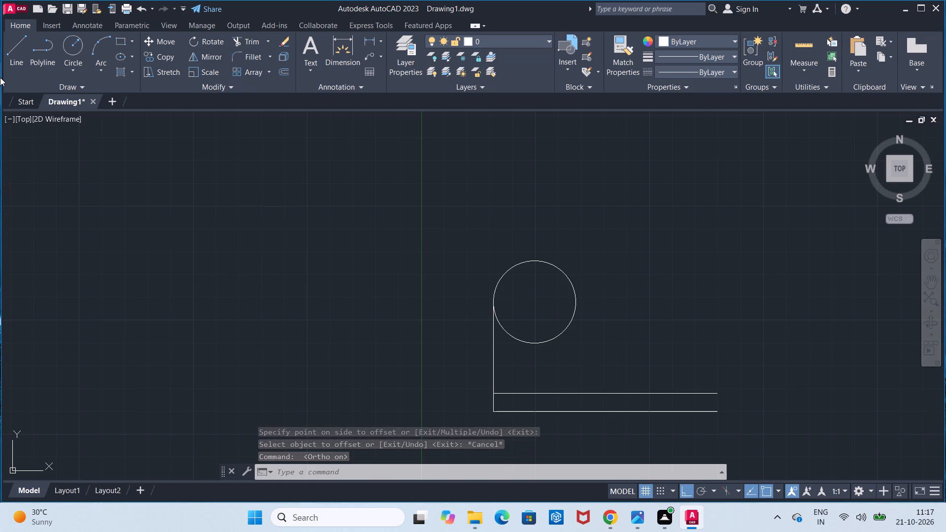
click(15, 62)
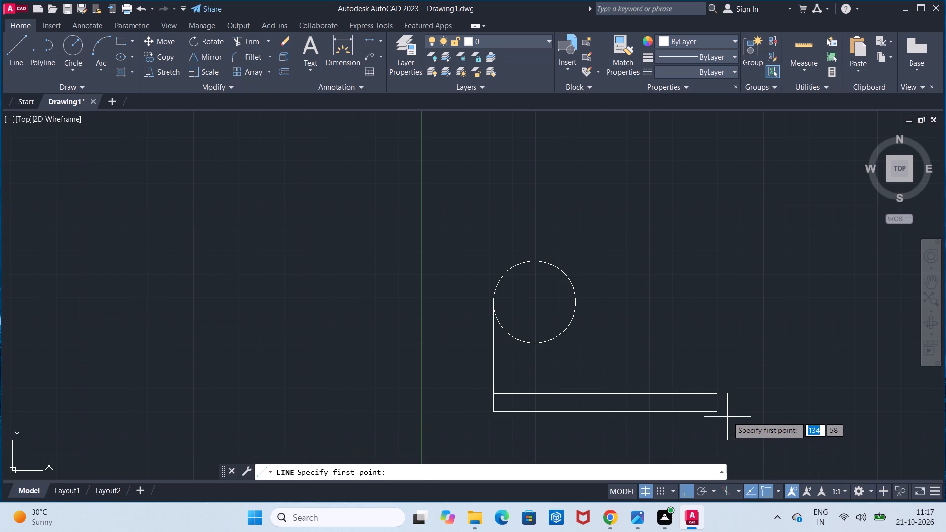
click(718, 413)
click(717, 398)
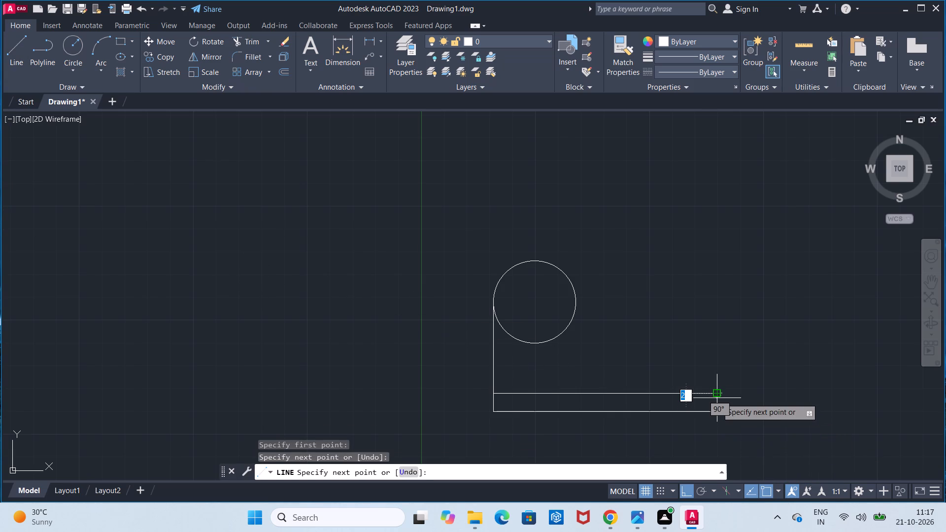
key(Escape)
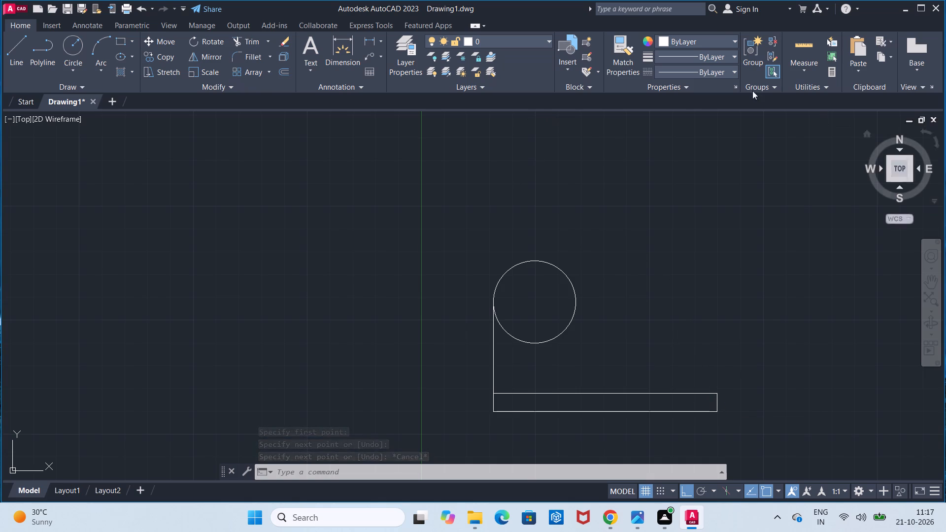
Check the overall length of the base's bottom edge with a temporary linear dimension.
click(375, 43)
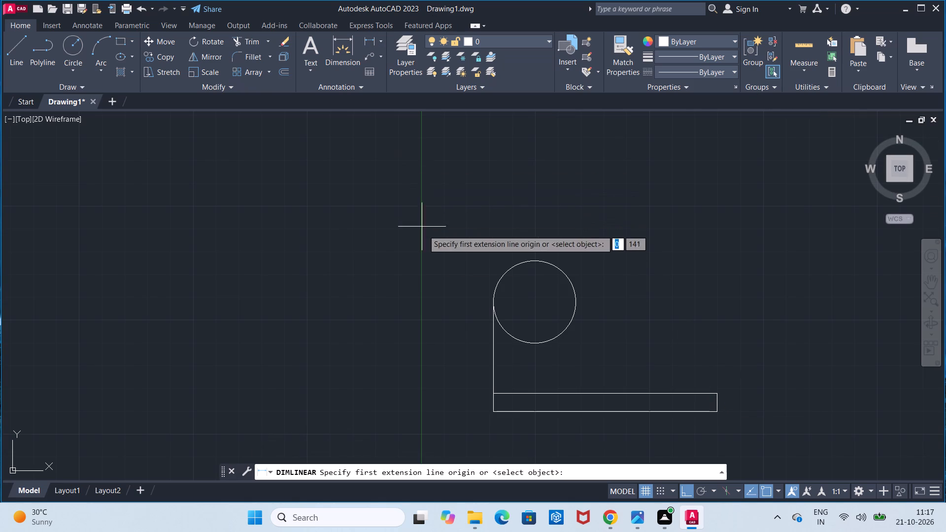
click(492, 416)
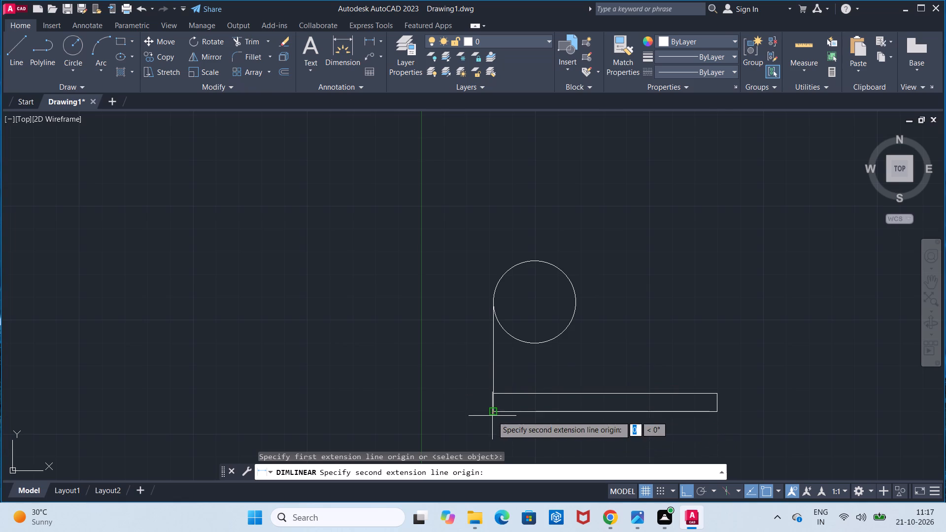
click(719, 415)
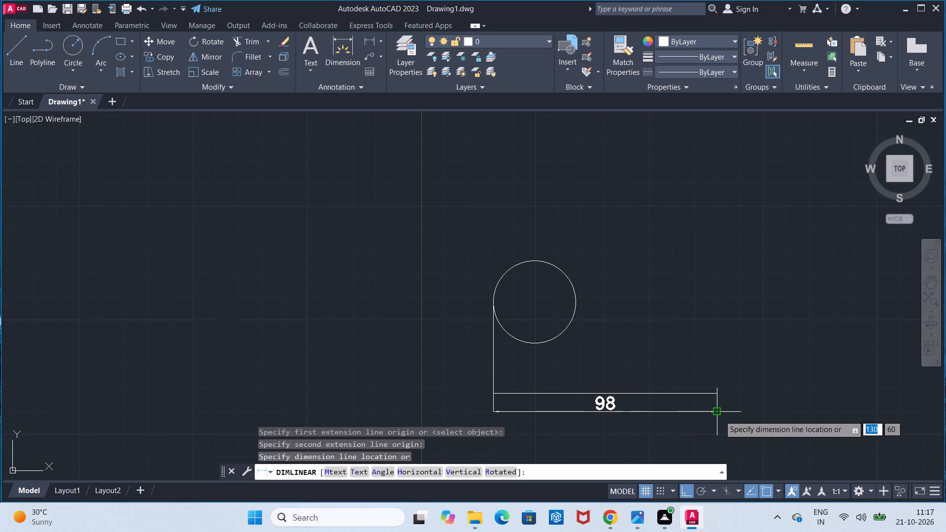
key(Escape)
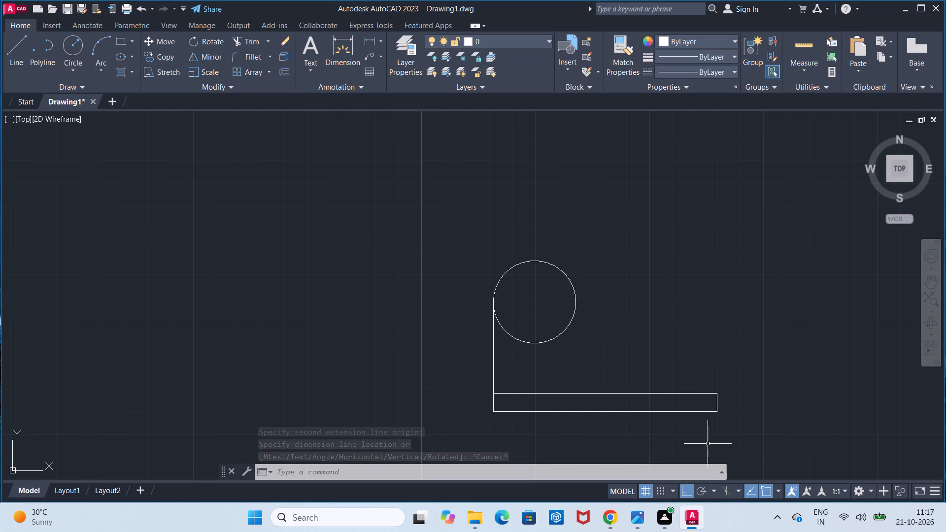
Draw a line tangent to the circle's upper right side, ending at the base's upper right corner.
key(l)
key(Return)
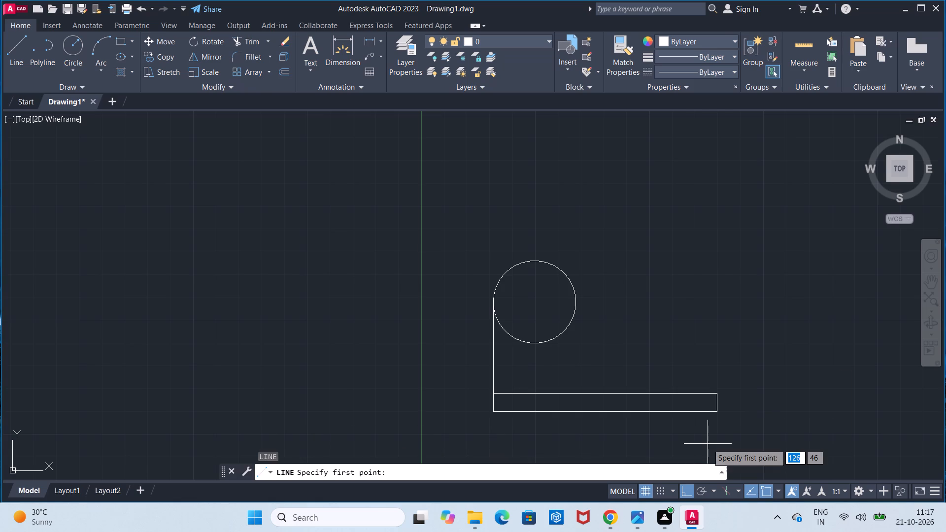
text(tan)
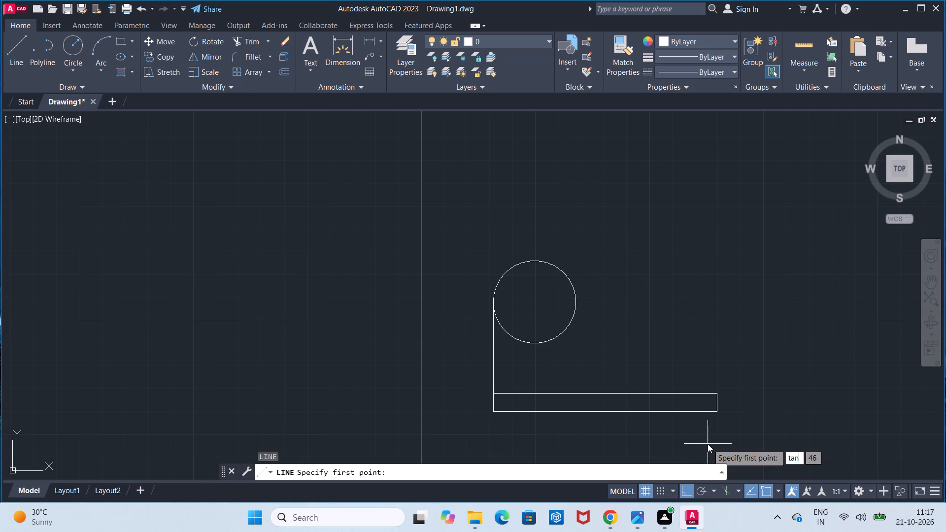
key(Return)
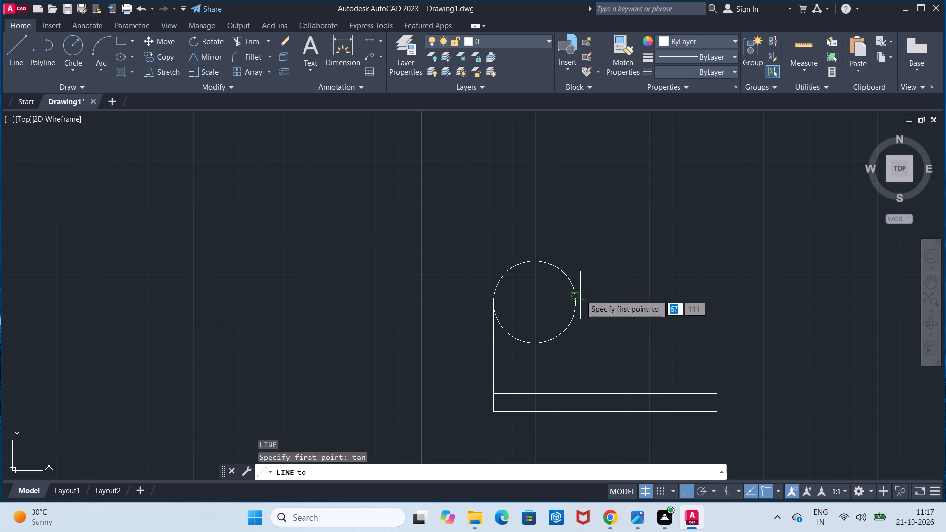
click(568, 278)
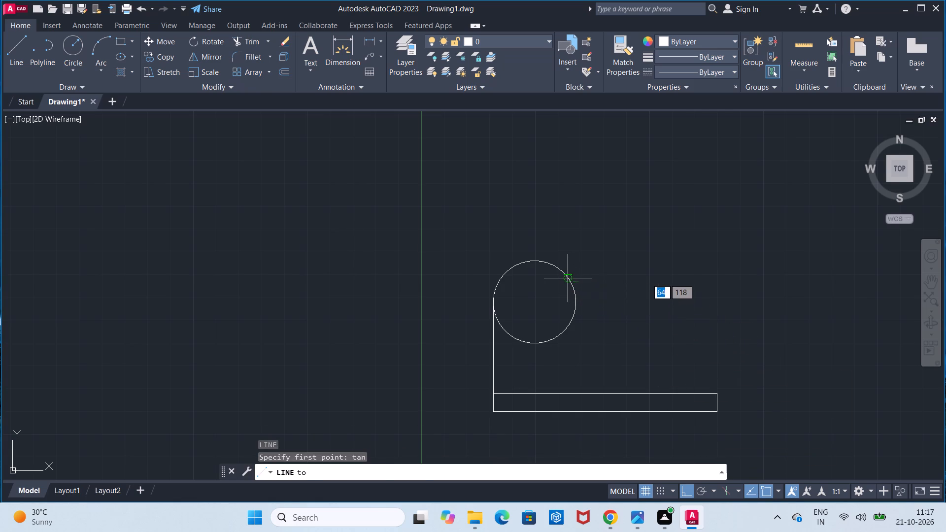
click(719, 392)
key(Escape)
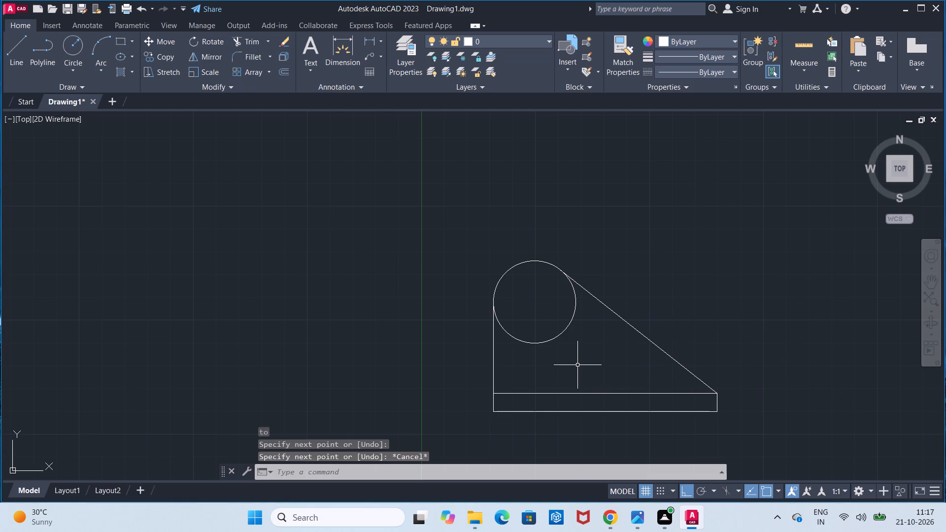
Trim away the lower inner part of the circle between the vertical line and the tangent line.
click(254, 45)
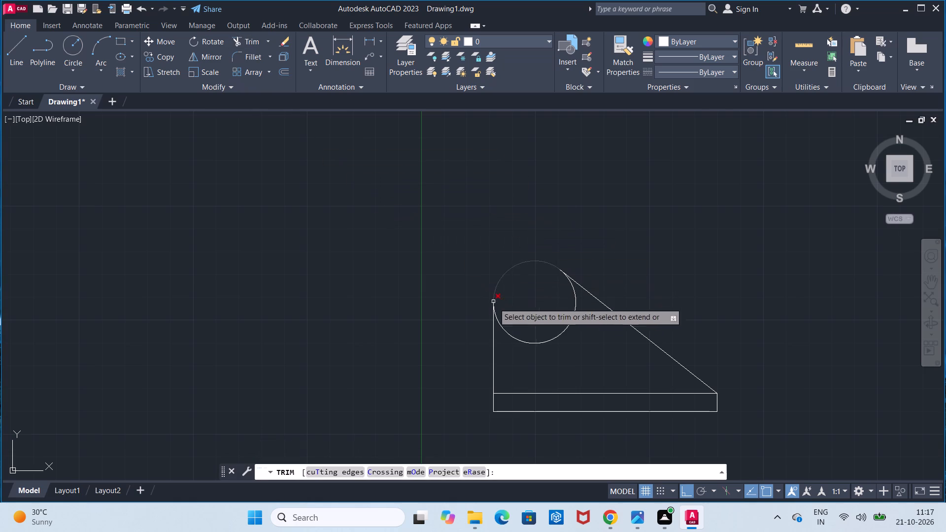
click(523, 342)
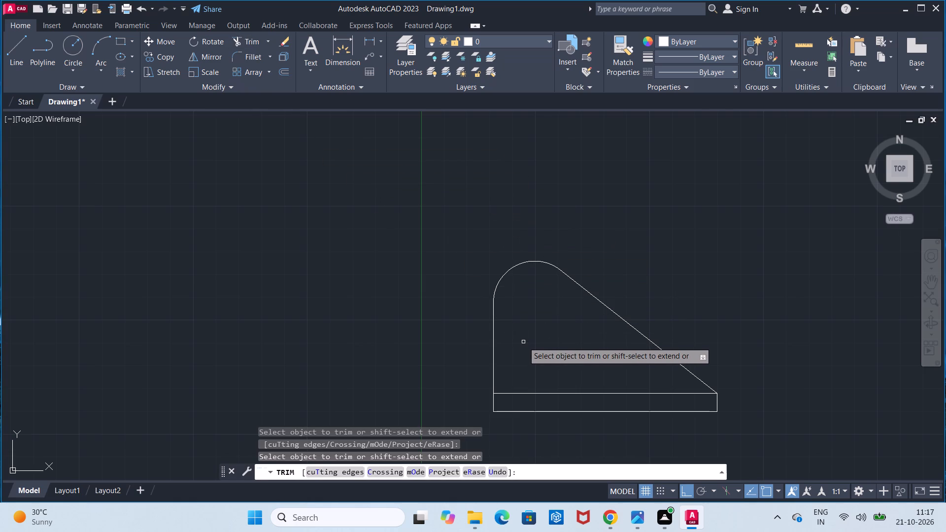
key(Escape)
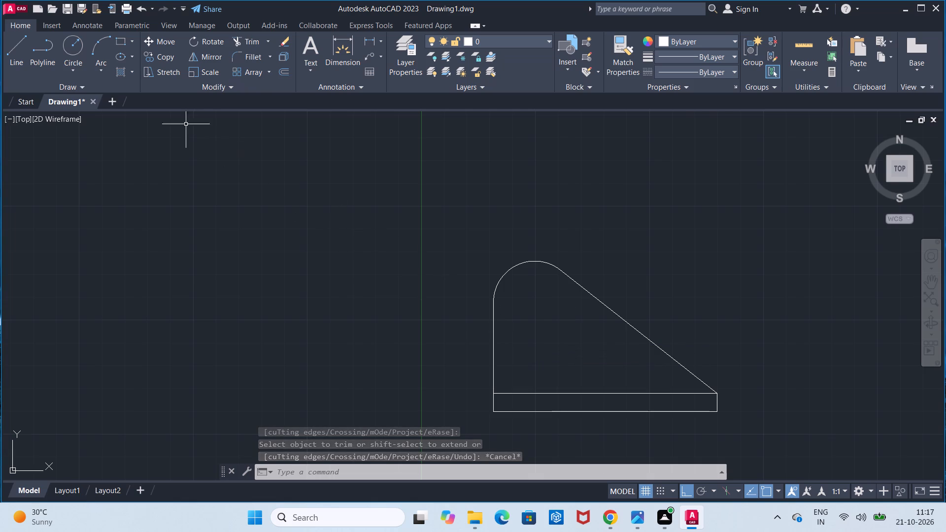
Draw a circle of radius 10 concentric with the rounded top of the bracket.
click(81, 53)
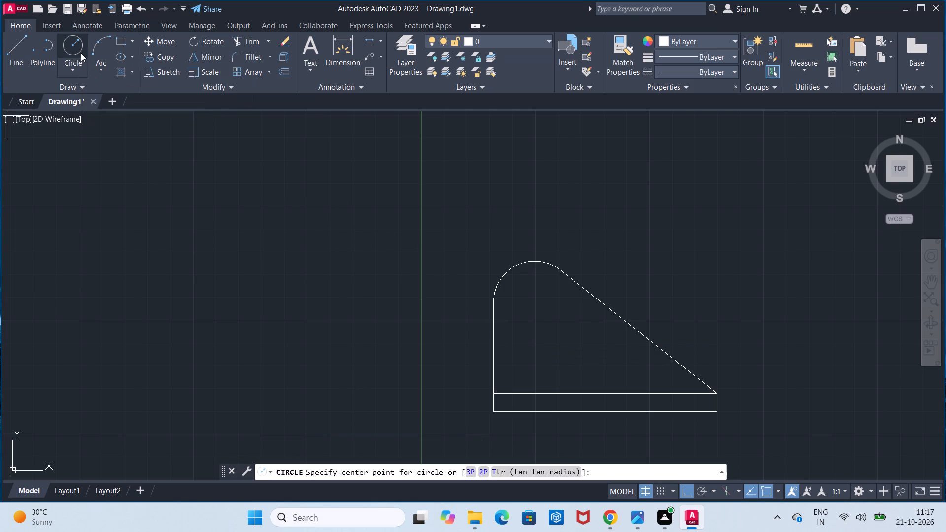
click(538, 303)
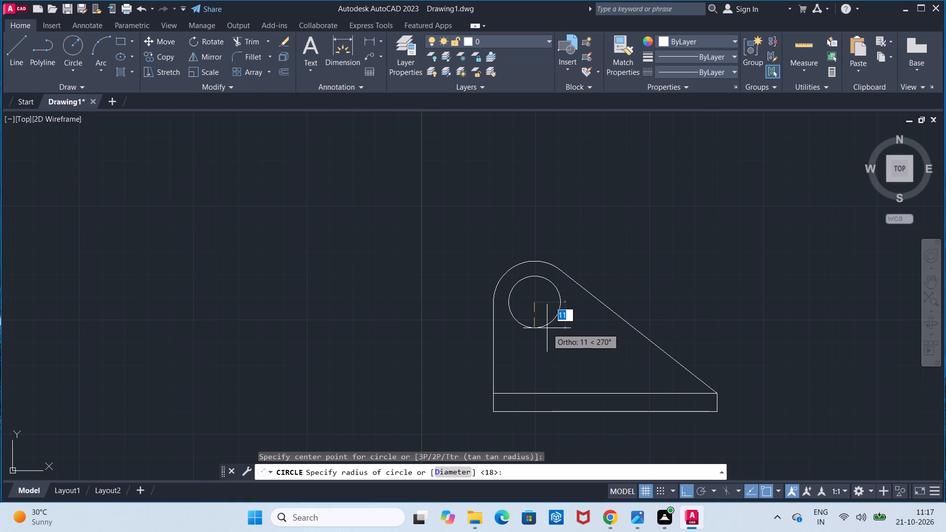
text(10)
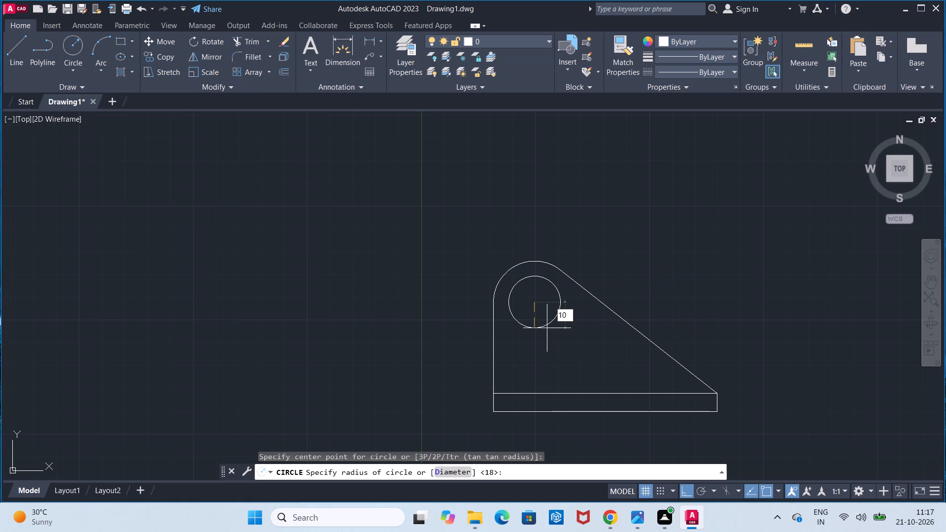
key(Return)
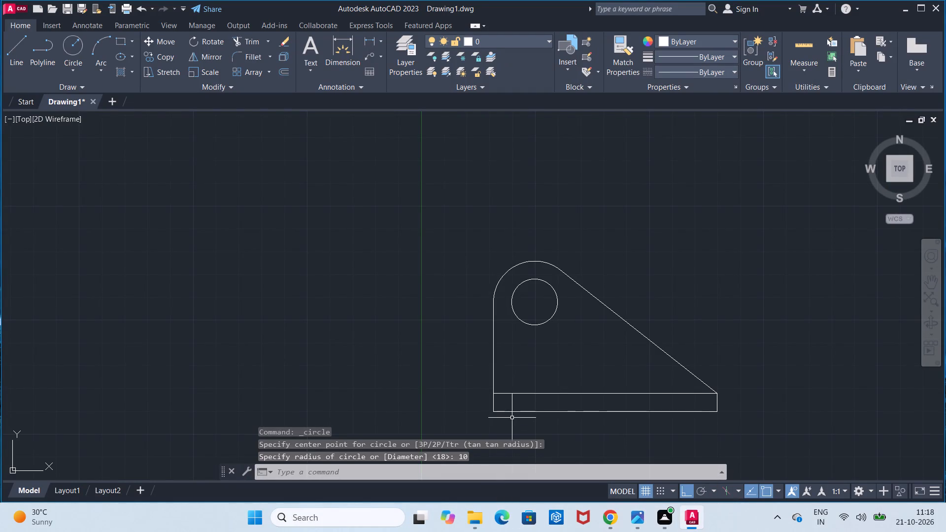
Move the whole bracket view straight up to make room for another view below it.
scroll(517, 406, down, 2)
middle_drag(517, 406, 530, 333)
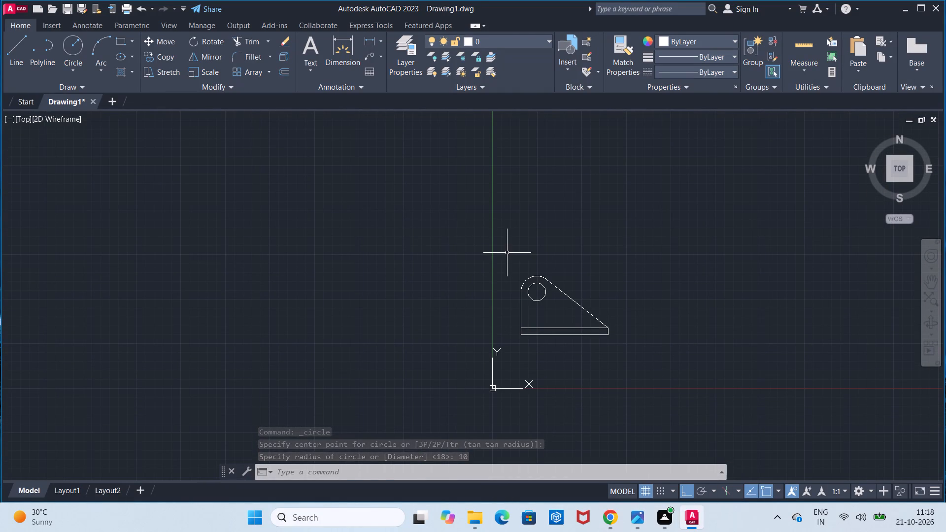
click(505, 252)
click(657, 366)
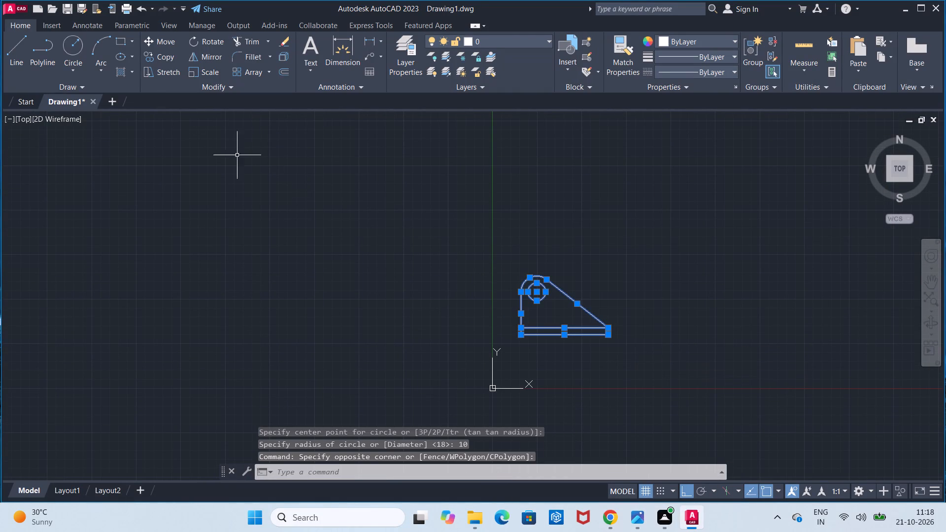
click(165, 41)
click(554, 313)
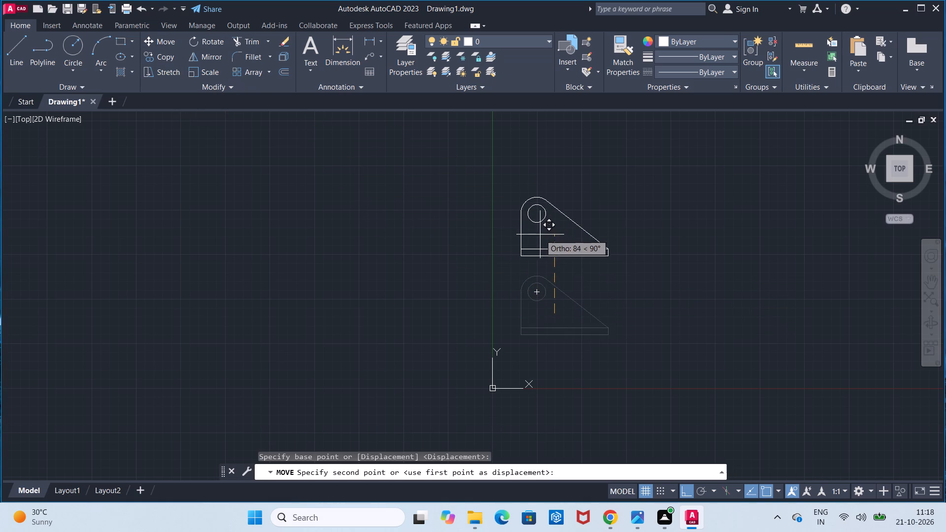
click(540, 189)
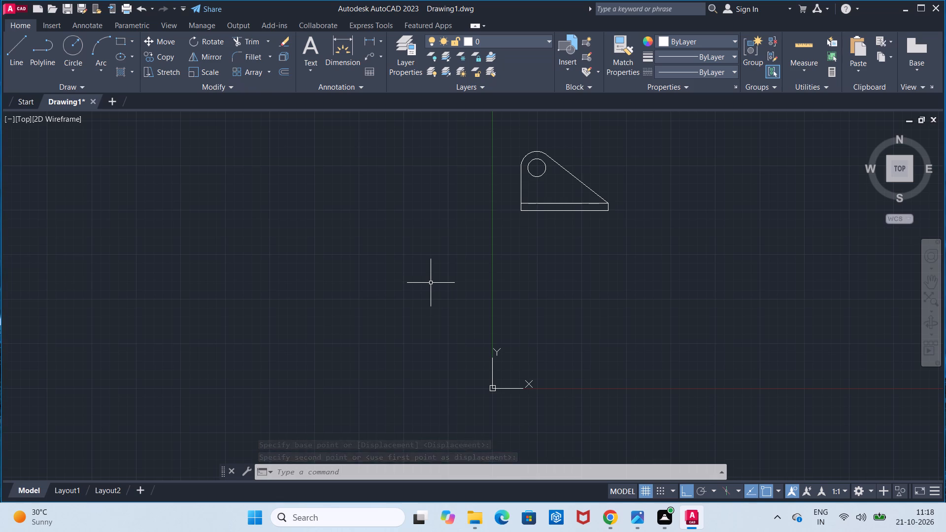
Draw a 98 long horizontal line about 36 below the bracket view, starting in line with its left edge.
middle_drag(547, 273, 566, 384)
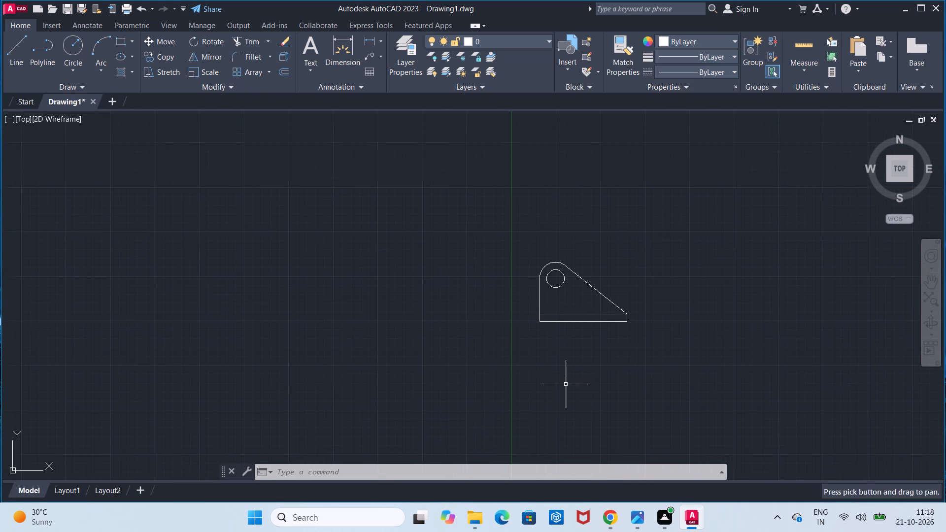
scroll(566, 384, up, 2)
middle_click(542, 281)
scroll(542, 281, down, 1)
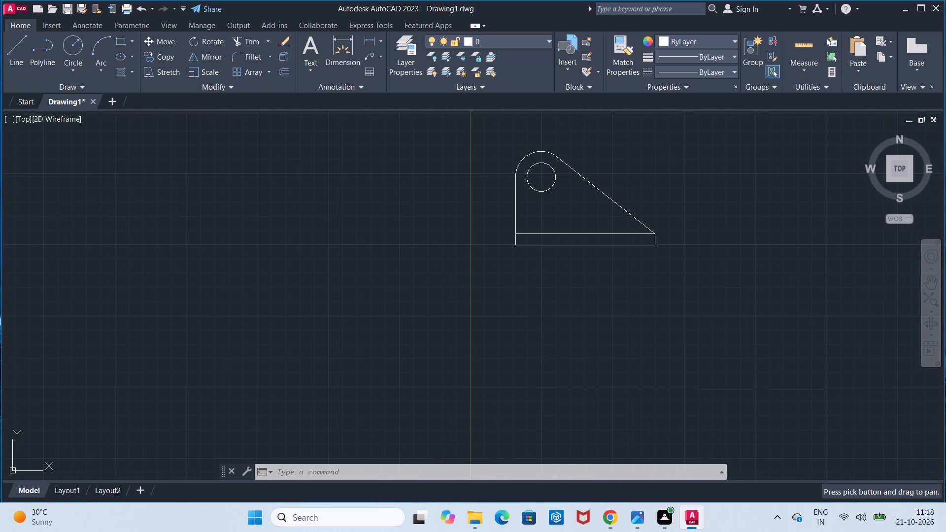
click(6, 65)
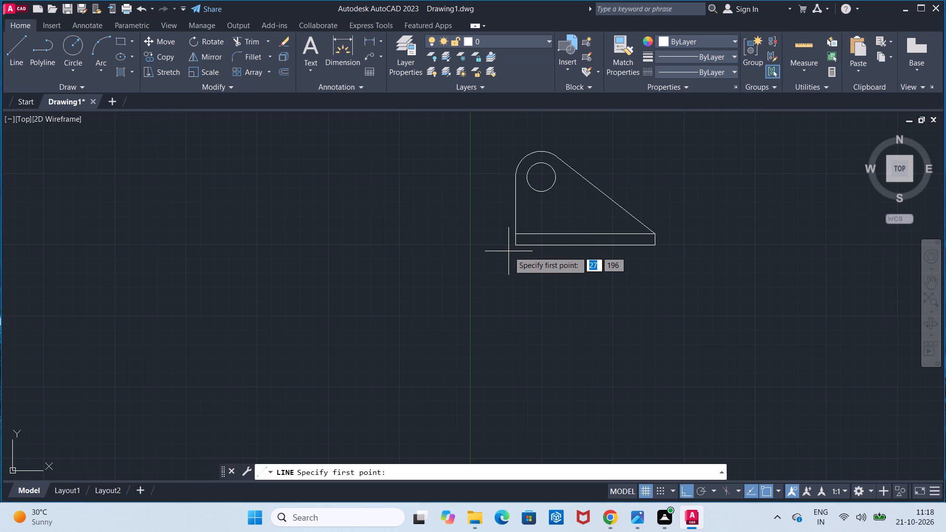
click(515, 297)
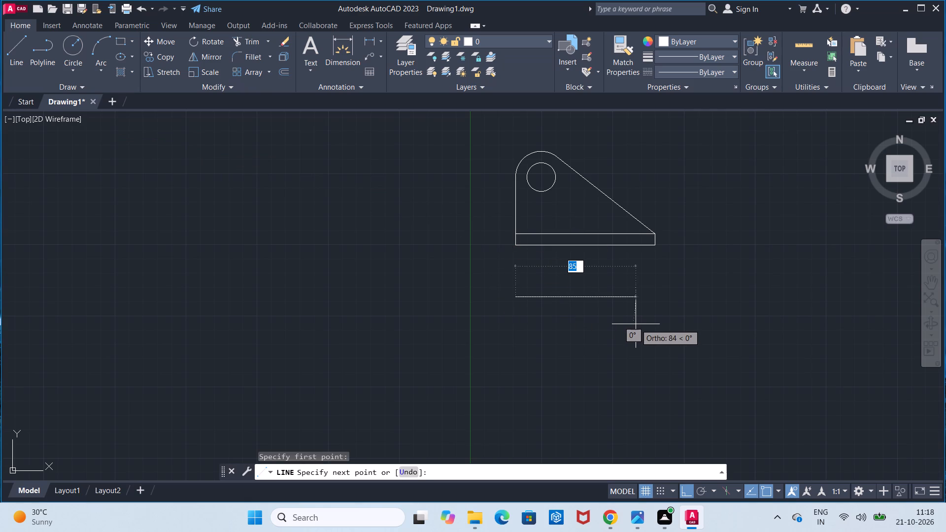
text(98)
key(Return)
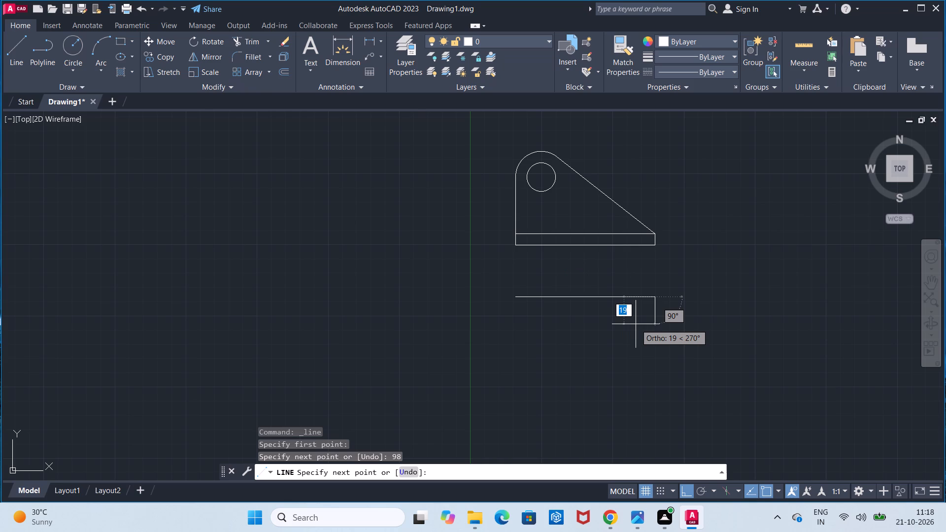
key(Escape)
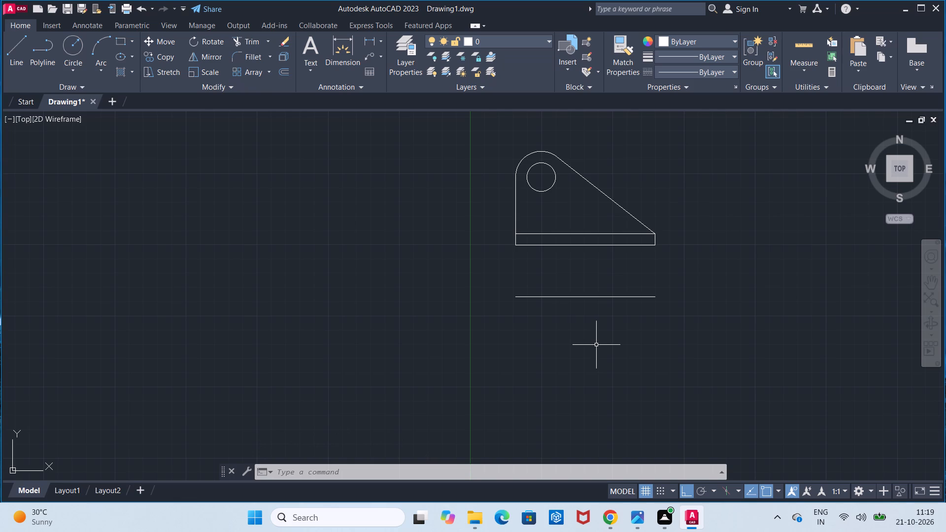
Complete the lower view's rectangle with lines 48 down from the horizontal line's left end, 98 across, and back up to its right end.
click(17, 60)
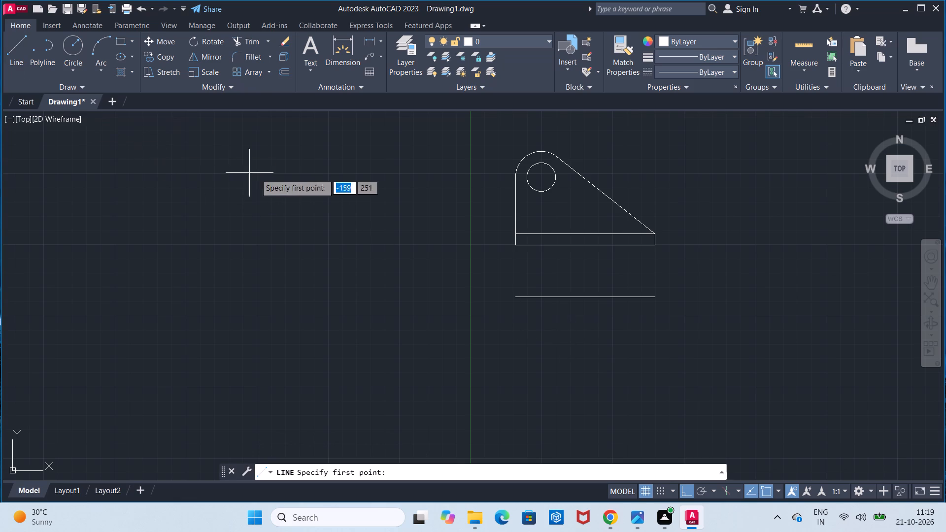
click(512, 297)
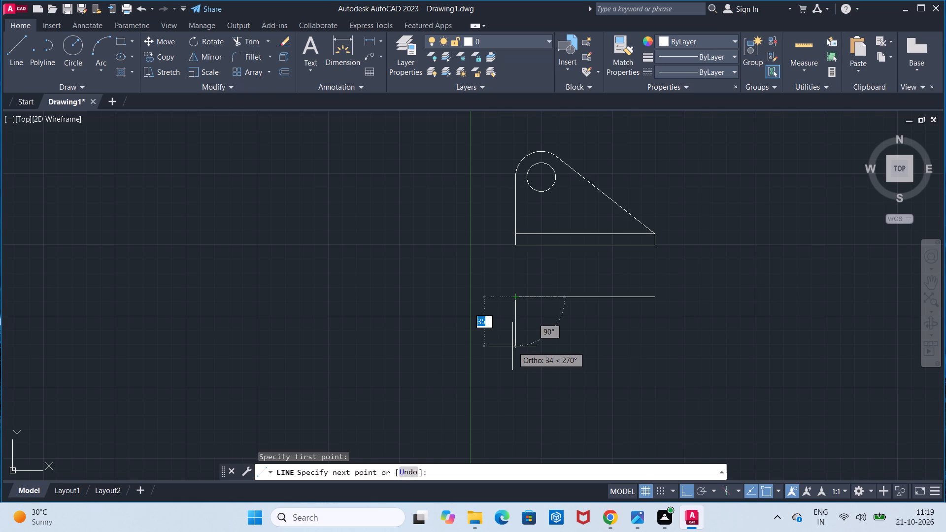
text(48)
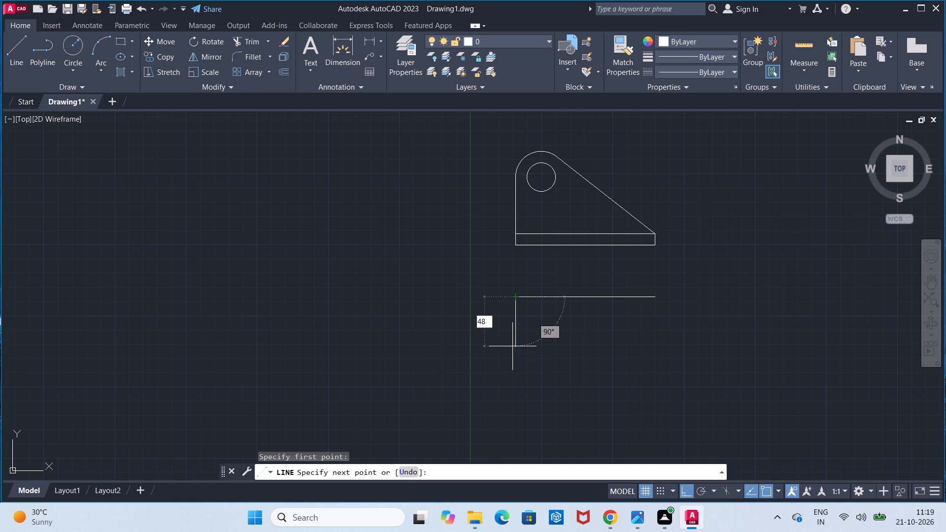
key(Return)
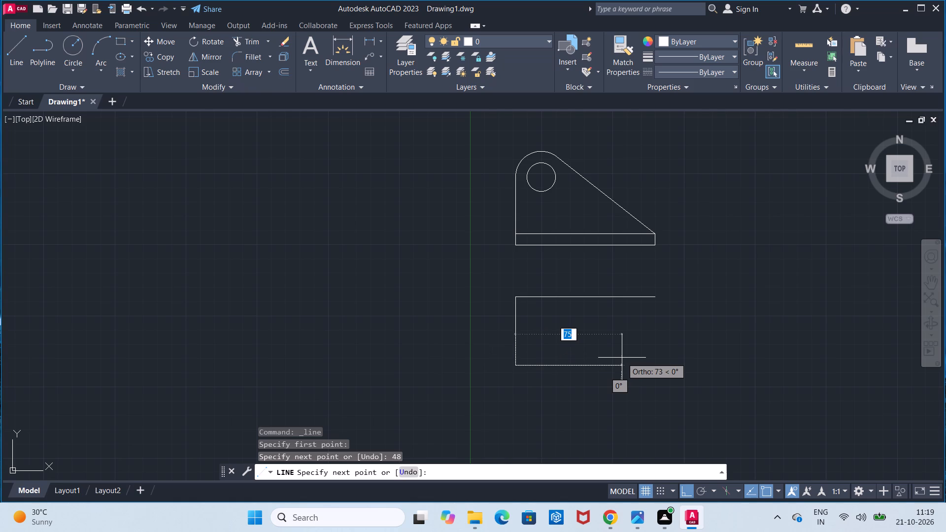
text(98)
key(Return)
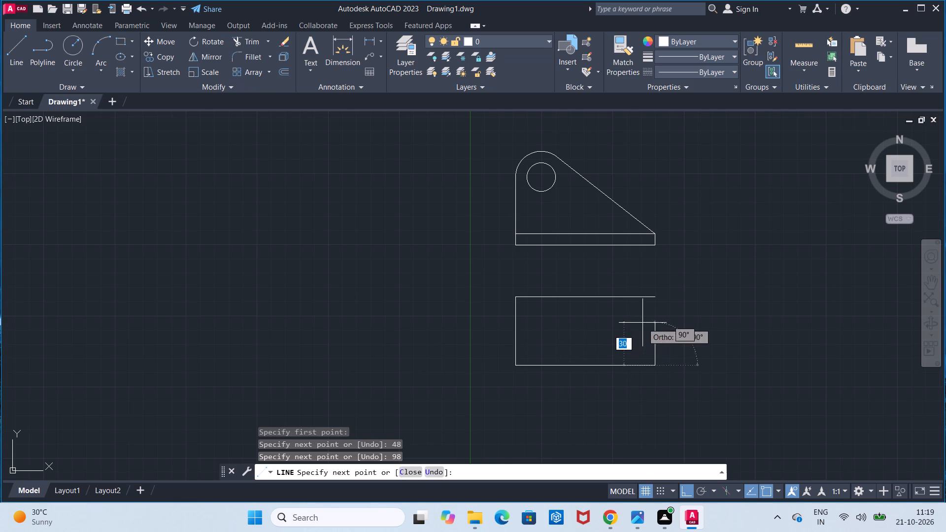
click(656, 299)
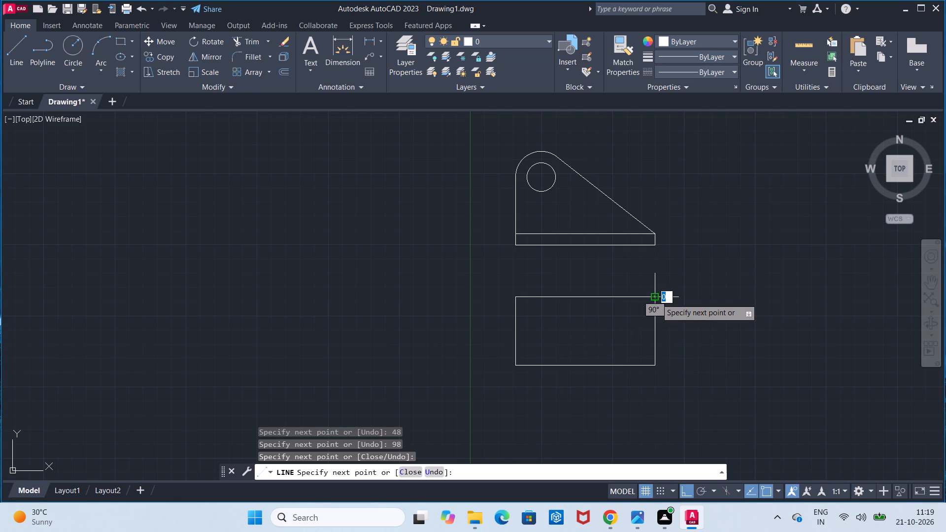
key(Escape)
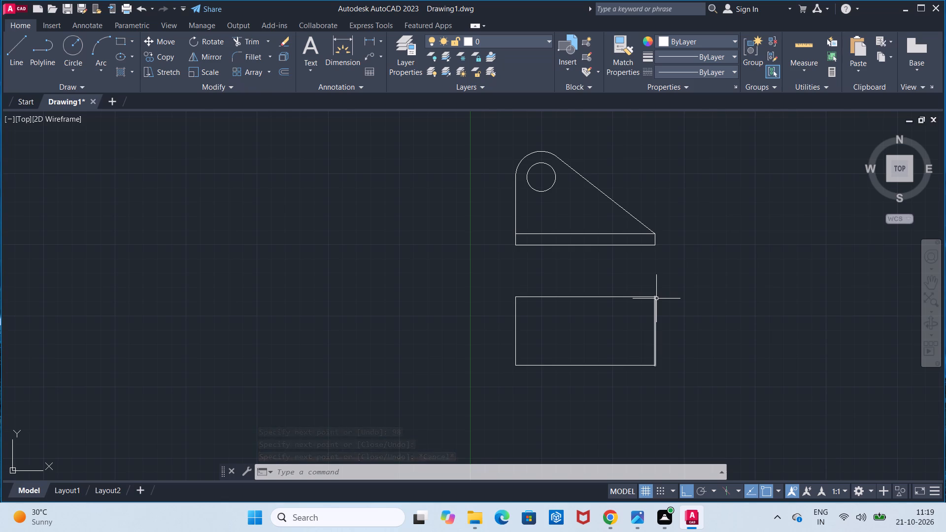
Offset the top edge of the lower view's rectangle 24 downward, inside the outline.
click(284, 71)
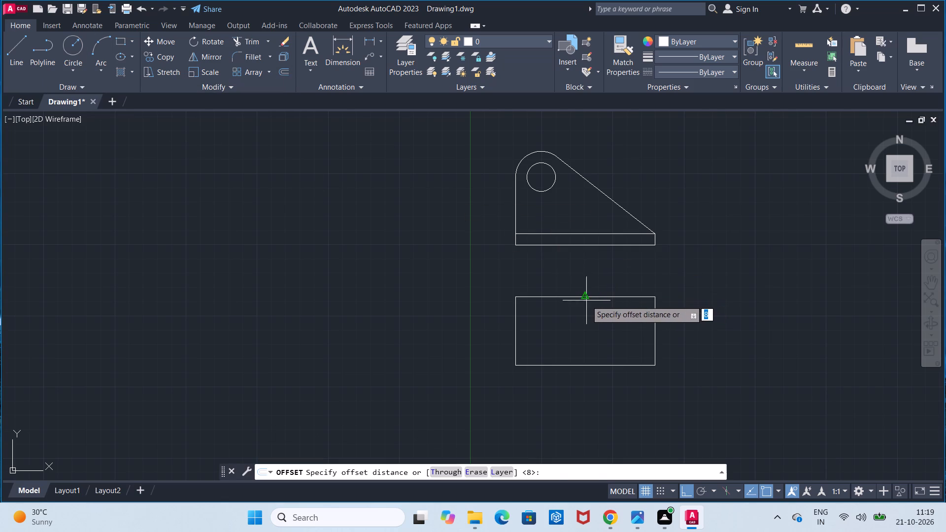
click(586, 300)
text(24)
key(Return)
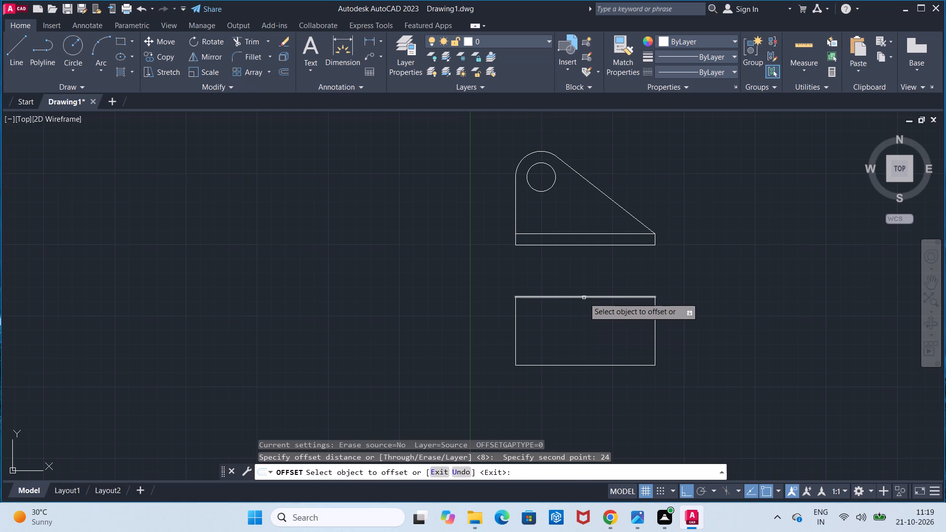
click(584, 298)
click(588, 343)
key(Escape)
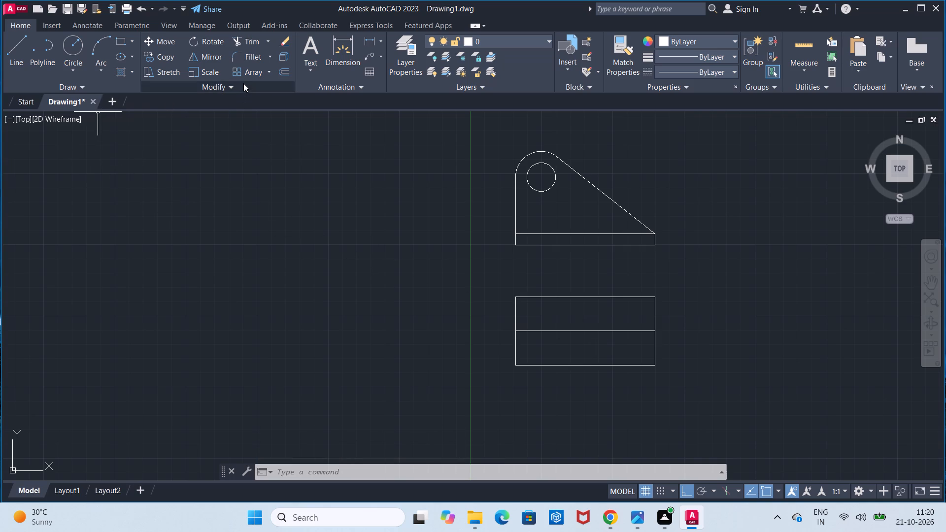
Fillet both bottom corners of the lower view's rectangle with radius 12.
click(249, 64)
click(253, 58)
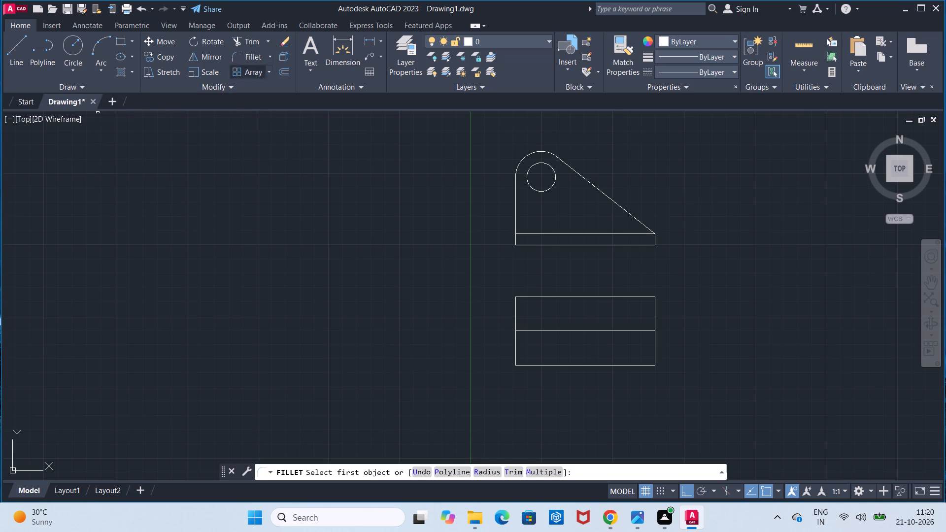
click(484, 468)
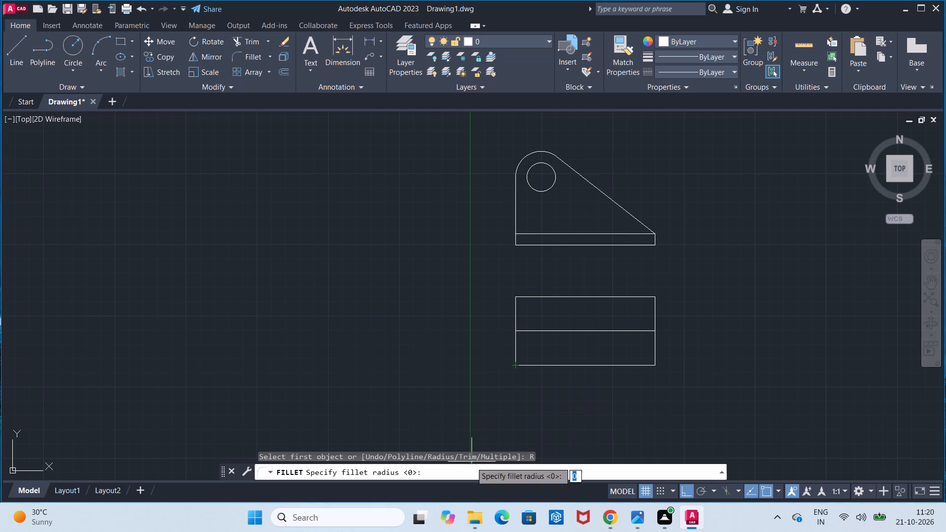
click(468, 474)
text(12)
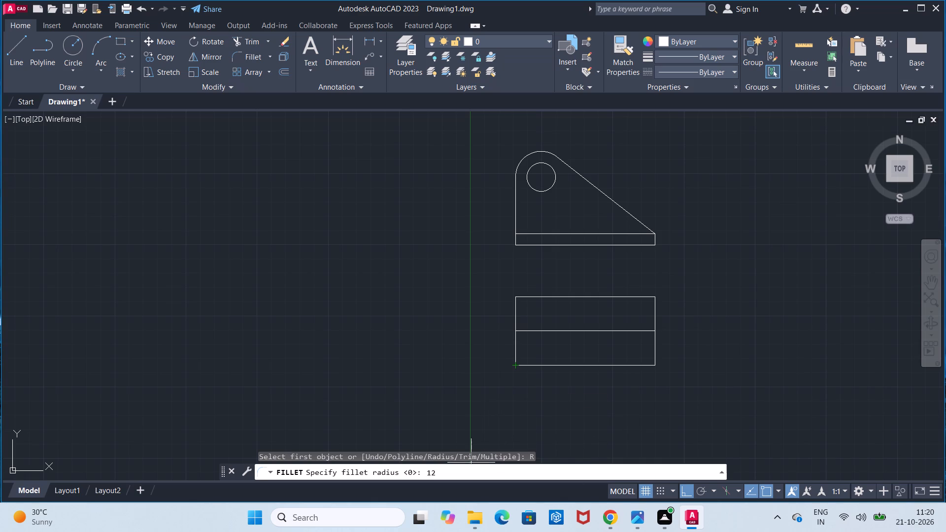
key(Return)
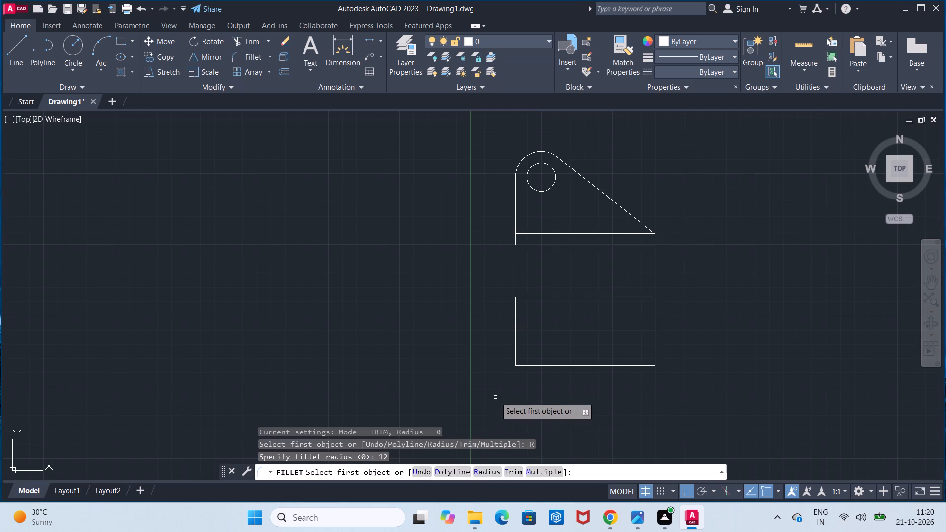
click(516, 360)
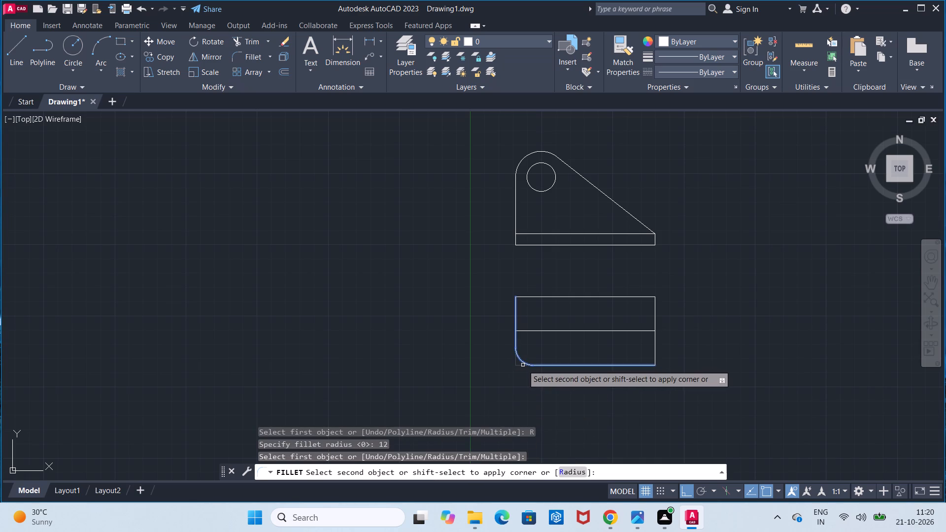
click(523, 365)
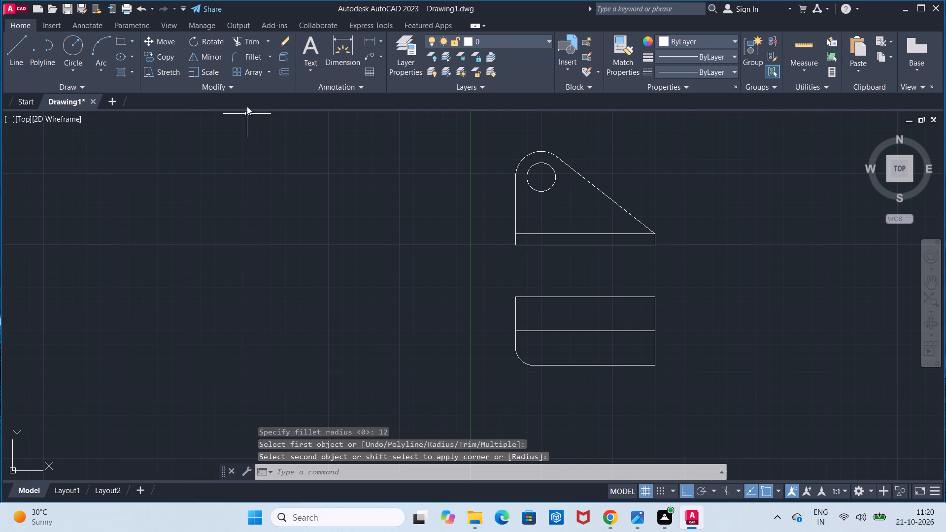
click(252, 65)
click(252, 62)
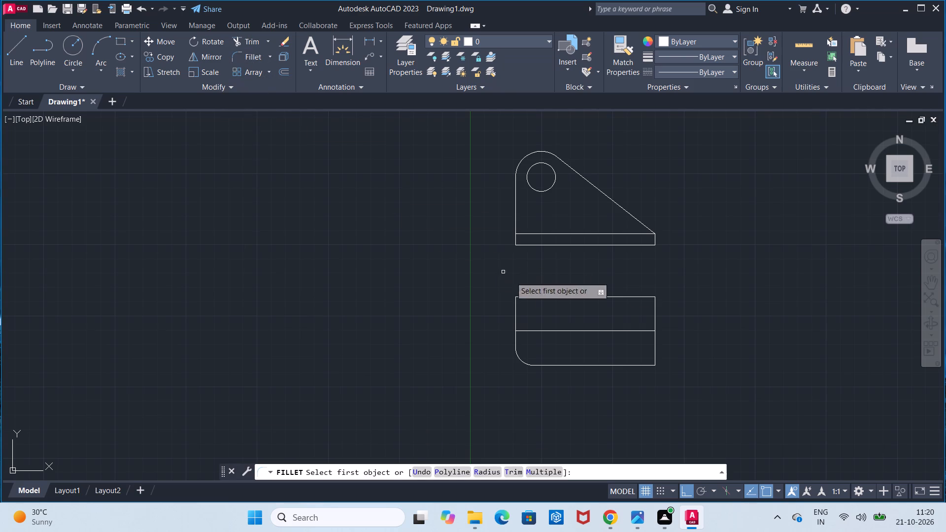
click(656, 359)
click(648, 364)
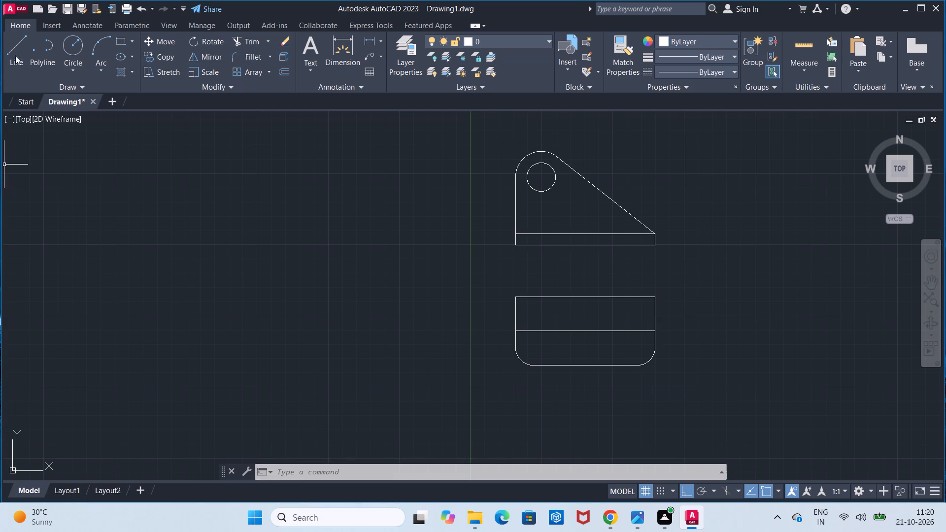
Draw a circle of radius 6 concentric with each of the two rounded bottom corners of the lower view.
click(66, 46)
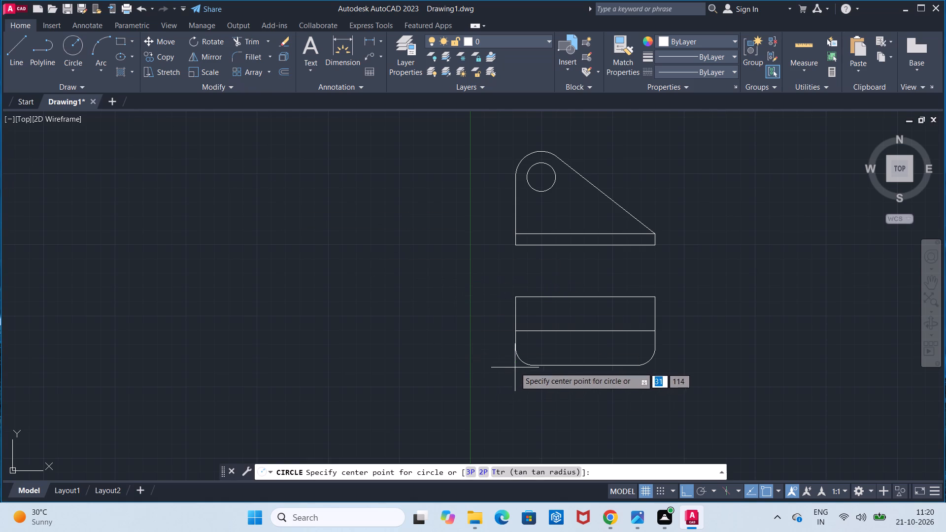
click(529, 349)
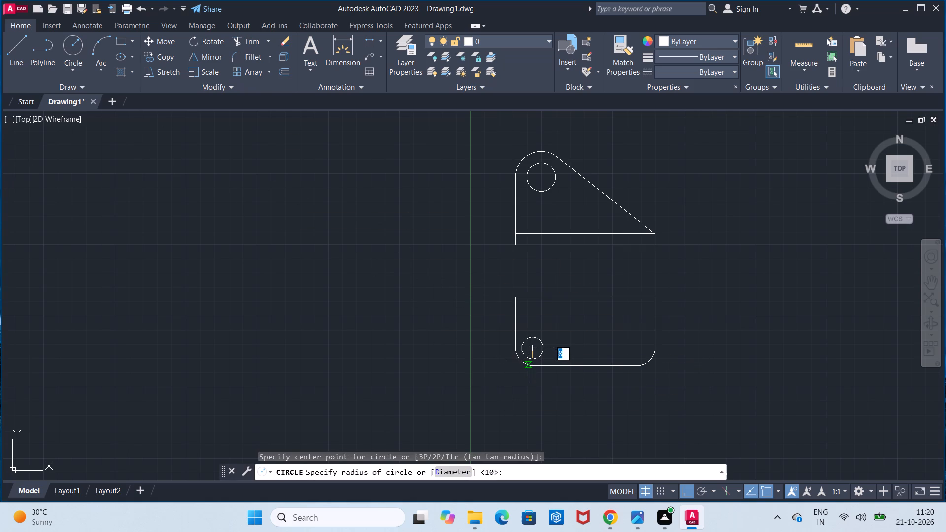
key(6)
key(Return)
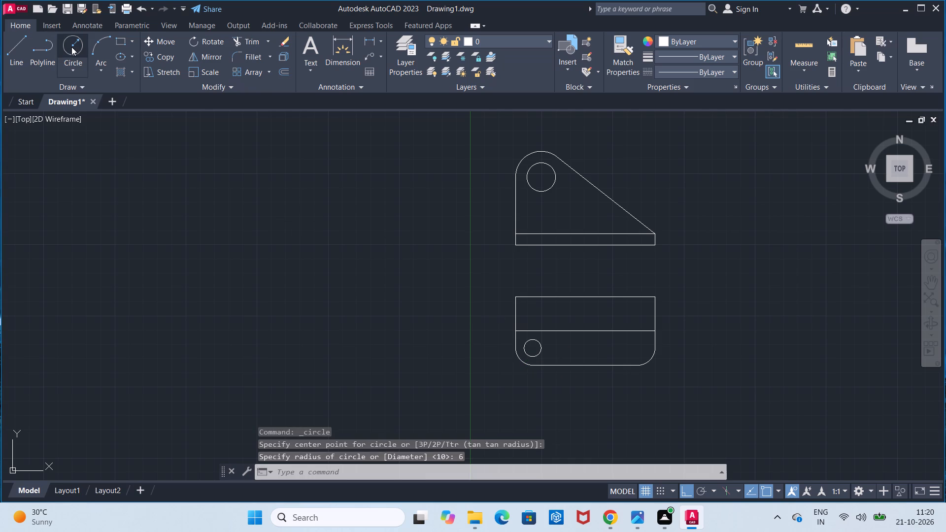
click(71, 47)
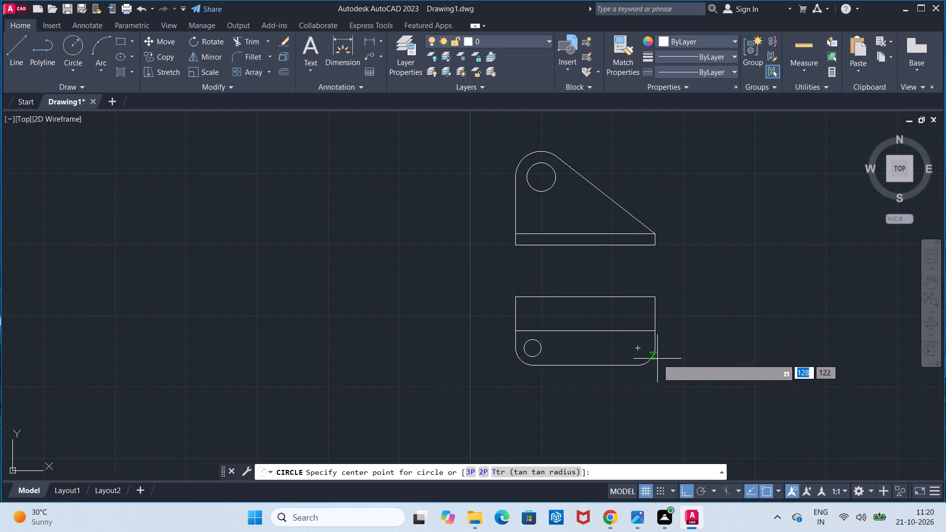
click(639, 351)
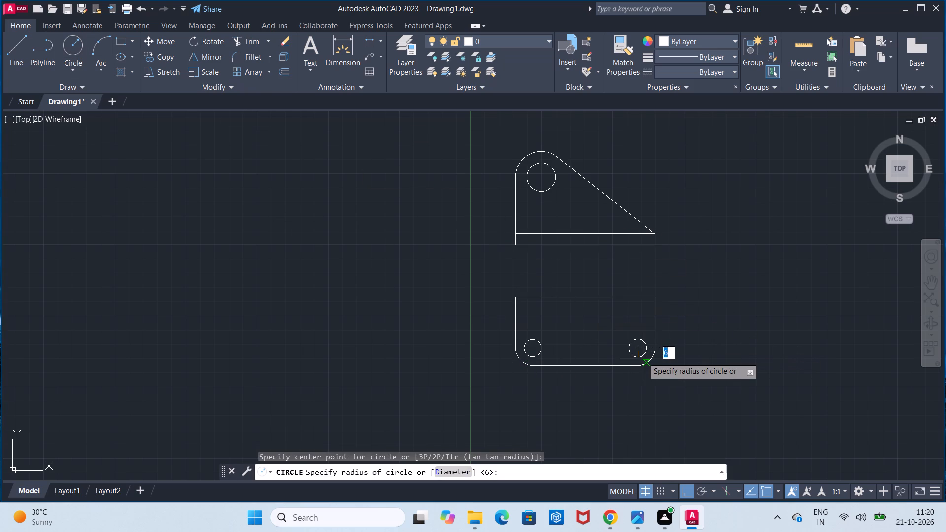
key(6)
key(Return)
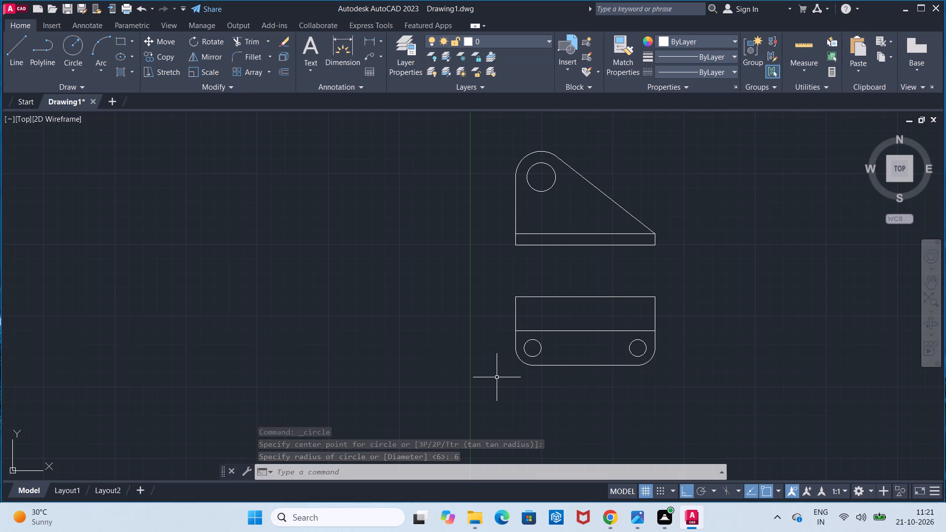
Check the upper view's overall height from the top of the rounded end to the base line, without placing a dimension.
scroll(531, 377, down, 1)
middle_drag(694, 398, 633, 414)
middle_drag(631, 414, 626, 415)
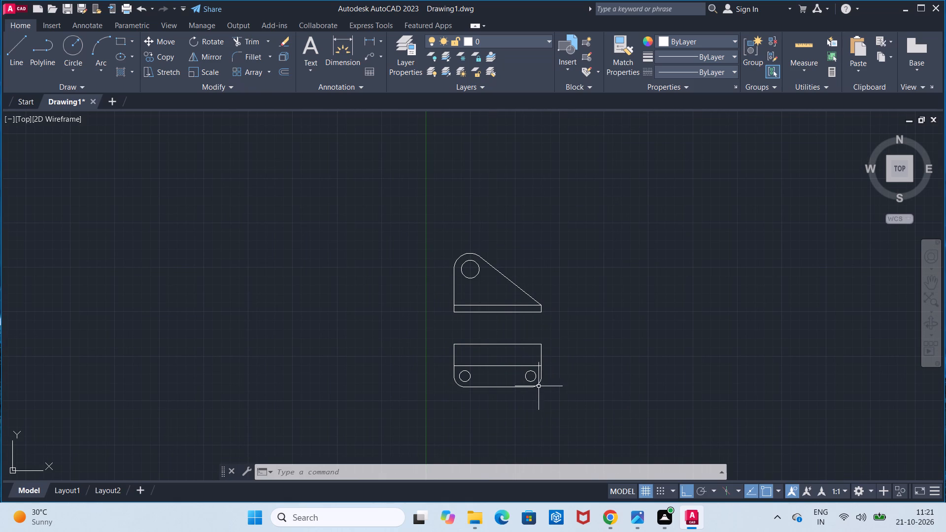
scroll(527, 342, up, 1)
middle_drag(527, 342, 551, 354)
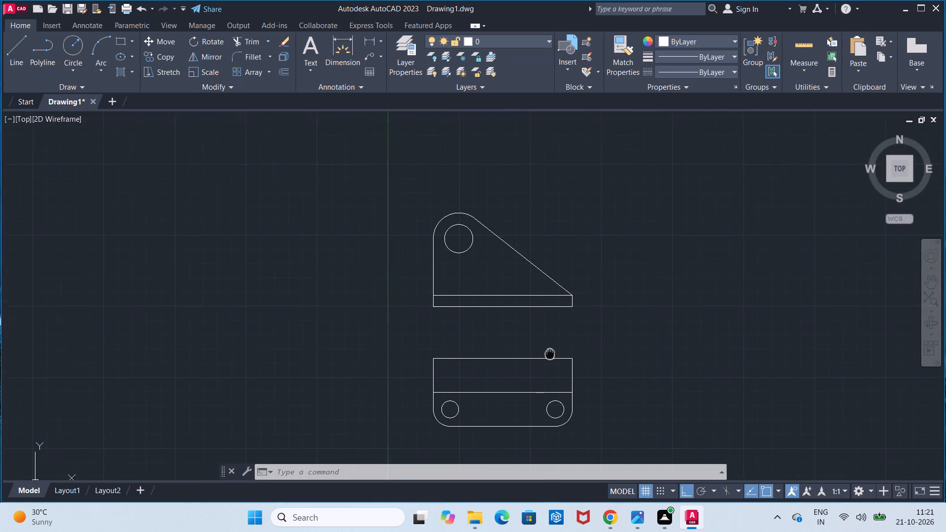
middle_drag(551, 354, 567, 359)
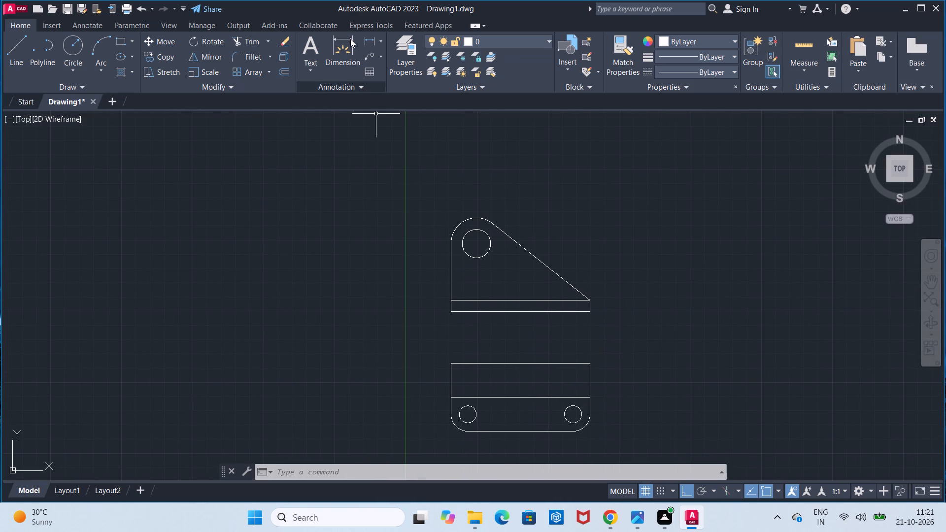
click(365, 37)
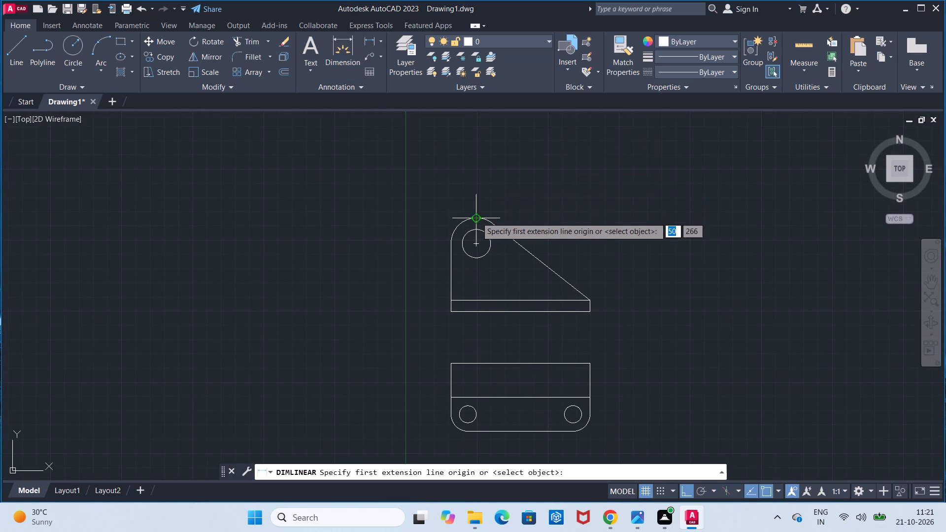
click(476, 217)
click(479, 308)
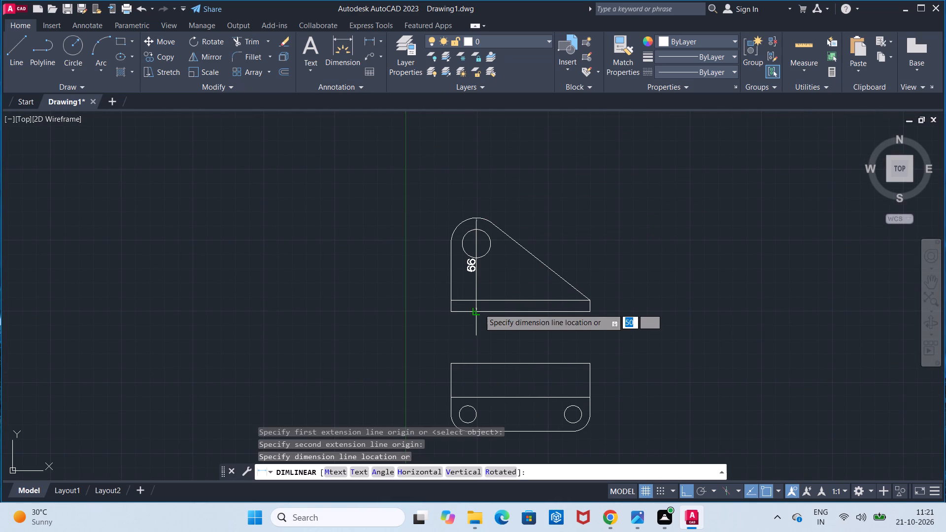
key(Escape)
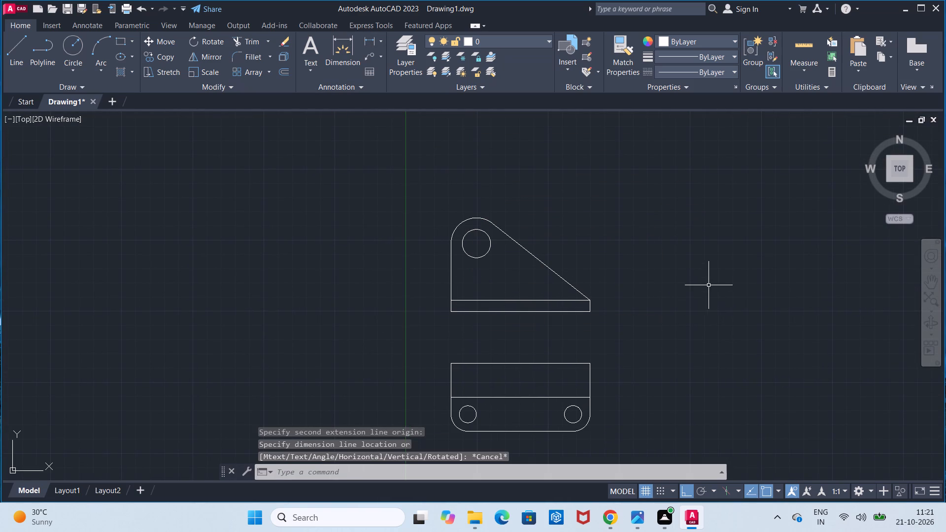
Start the side view beside the front view, level with its base line, drawing connected lines 66 up, 24 right and 58 down.
middle_drag(709, 284, 655, 279)
middle_drag(636, 272, 629, 269)
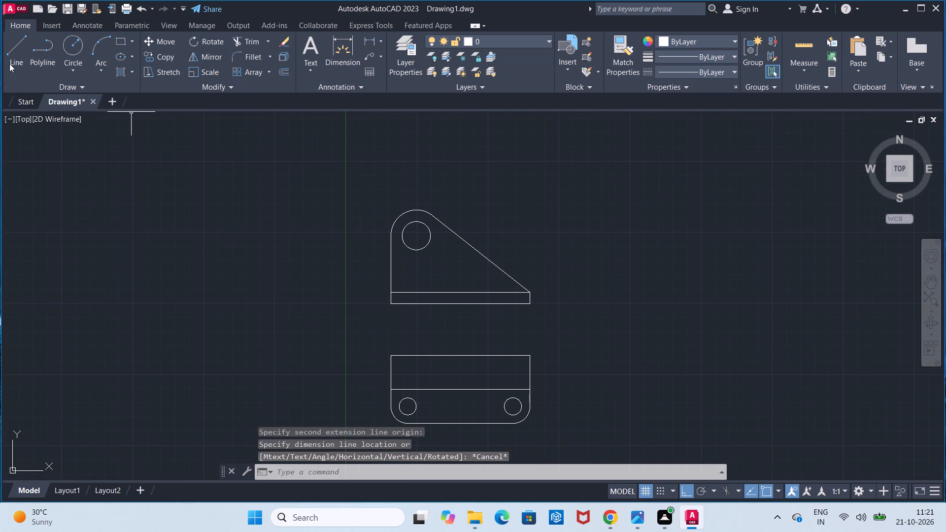
click(9, 64)
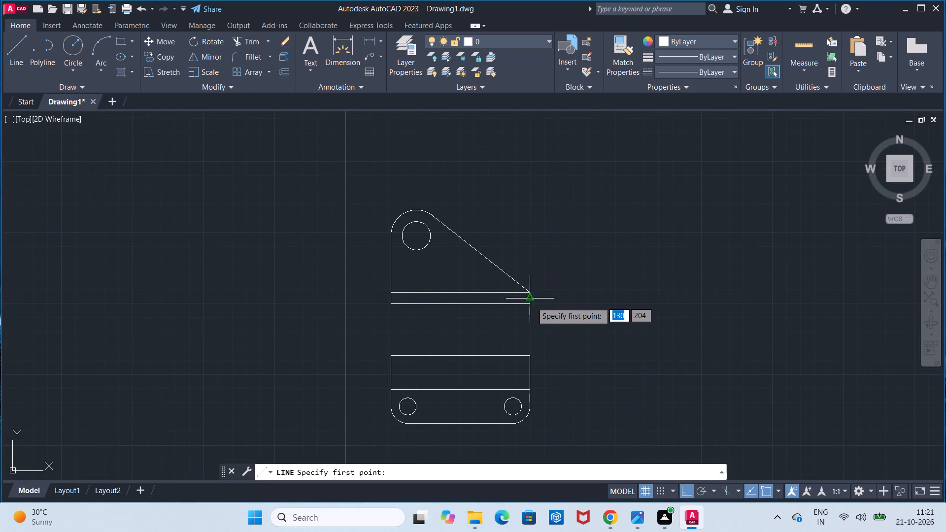
click(610, 307)
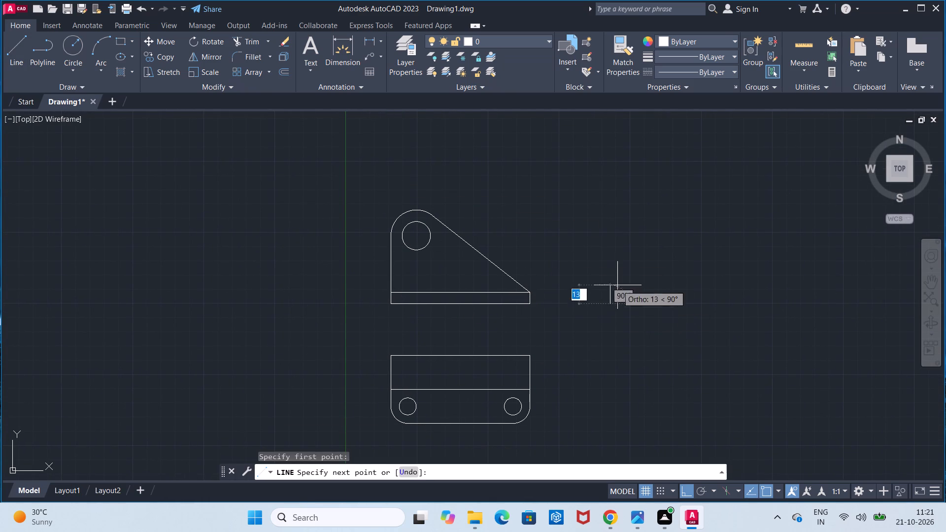
text(66)
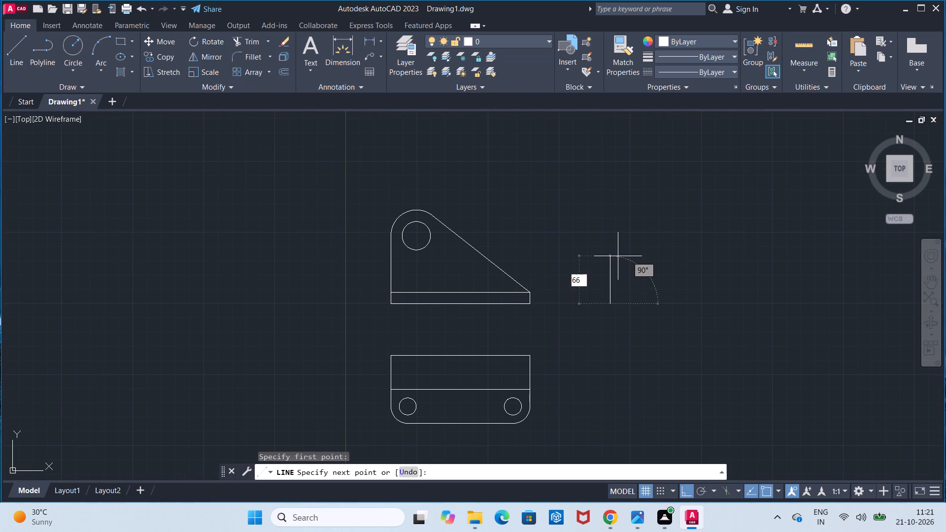
key(Return)
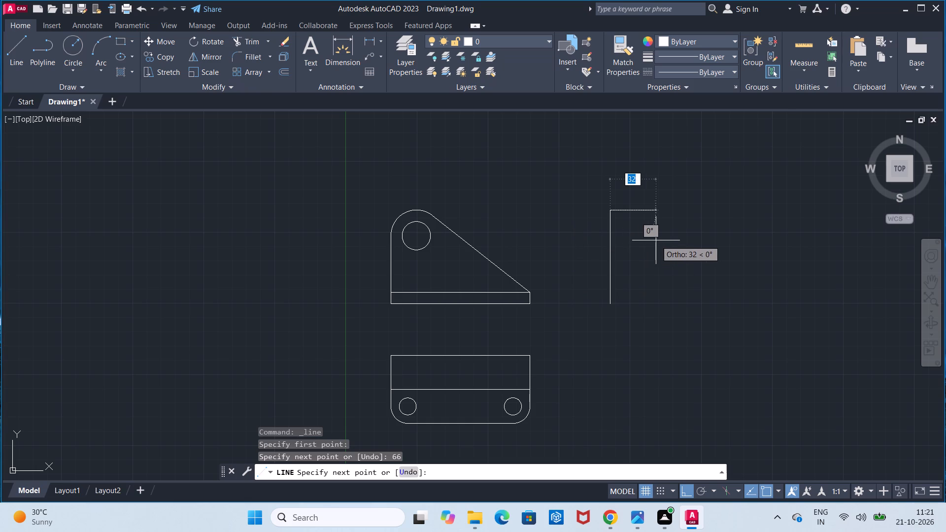
text(24)
key(Return)
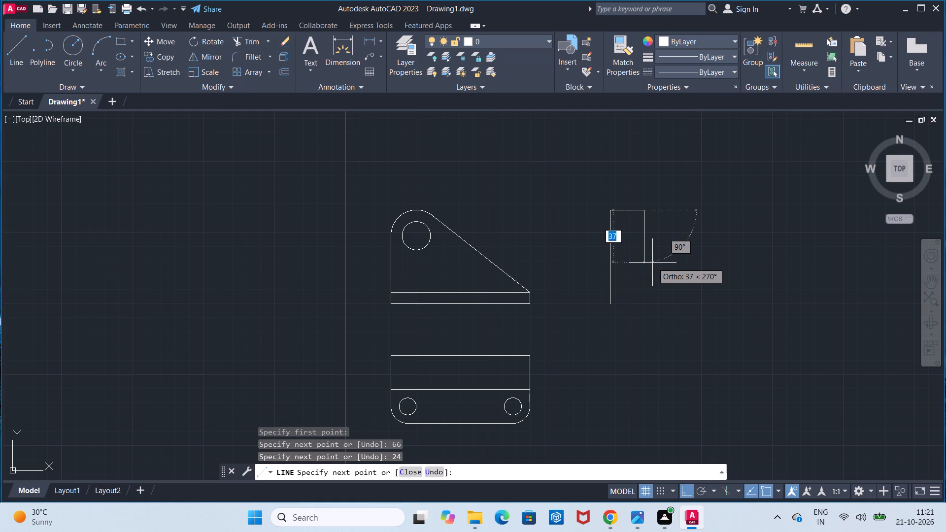
key(5)
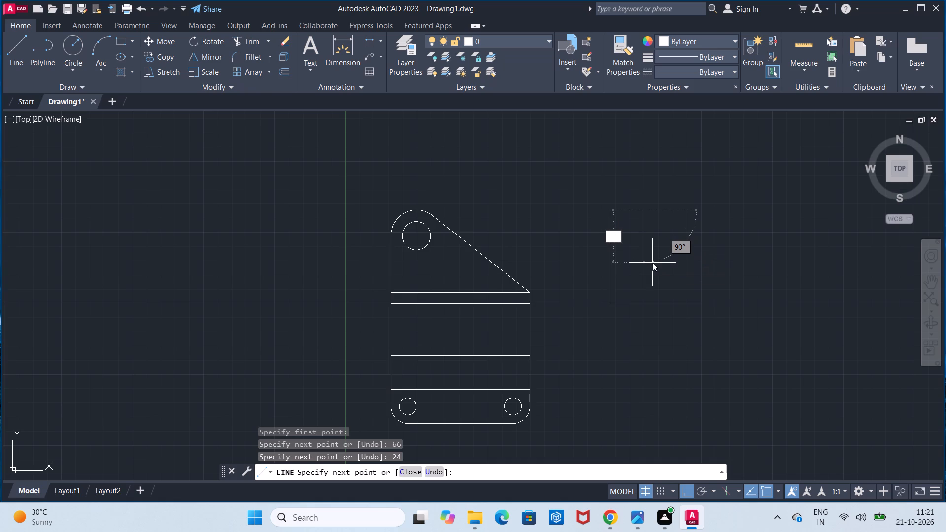
key(8)
key(Return)
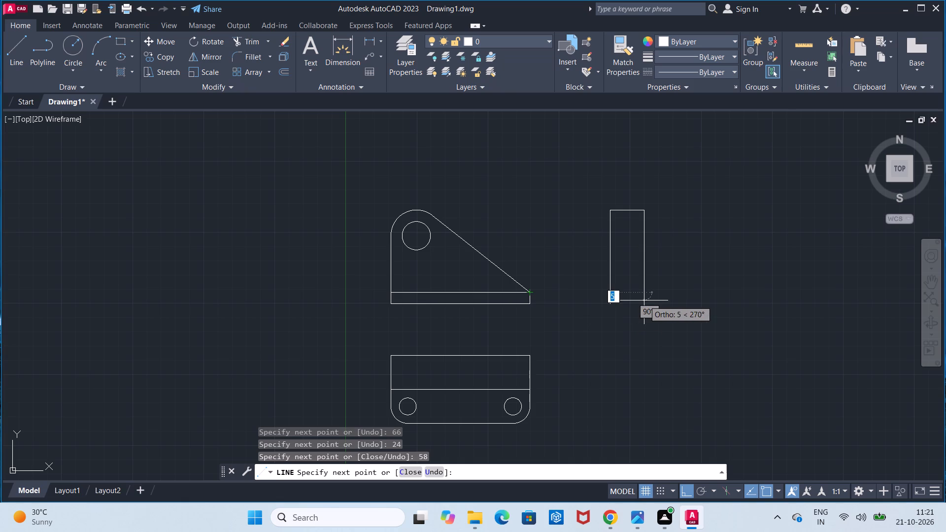
key(Escape)
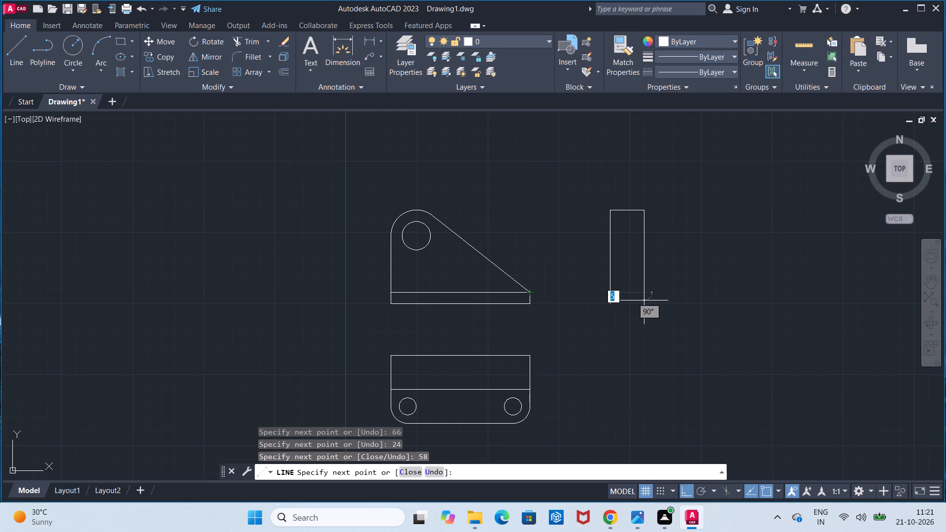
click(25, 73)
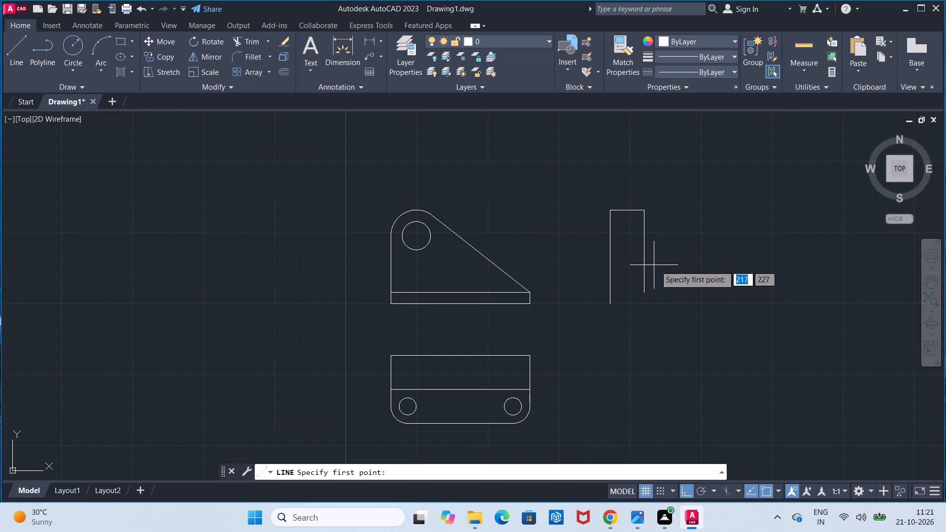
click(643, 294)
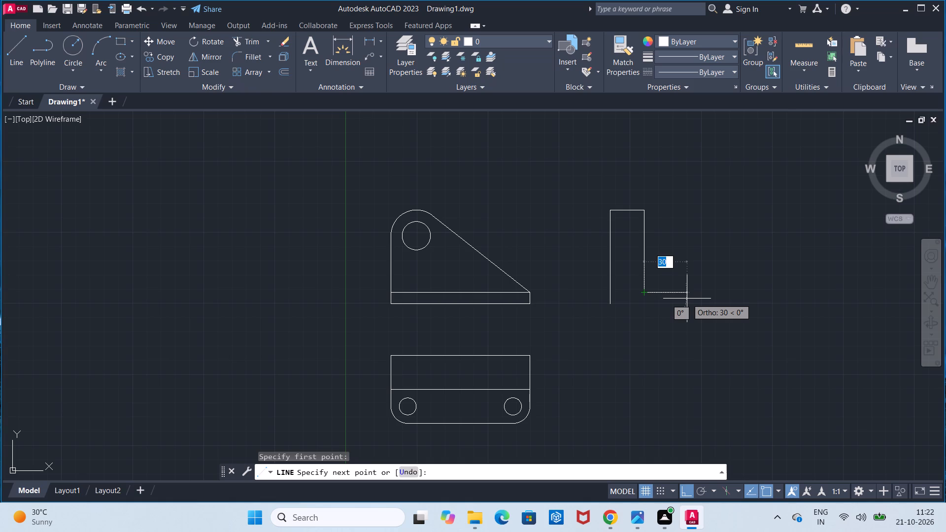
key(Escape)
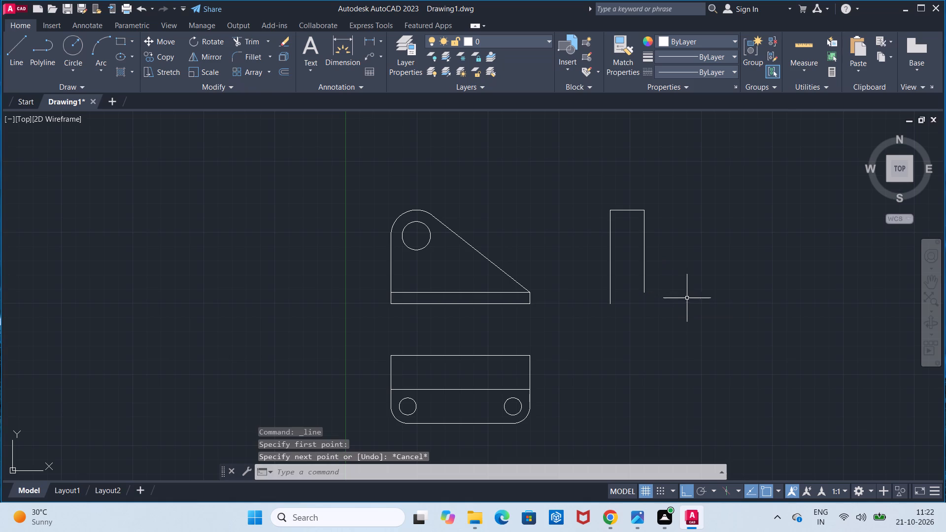
Complete the side view's L-shaped outline with lines 24 right and 8 down, closing along the bottom to its starting corner.
click(12, 43)
click(644, 292)
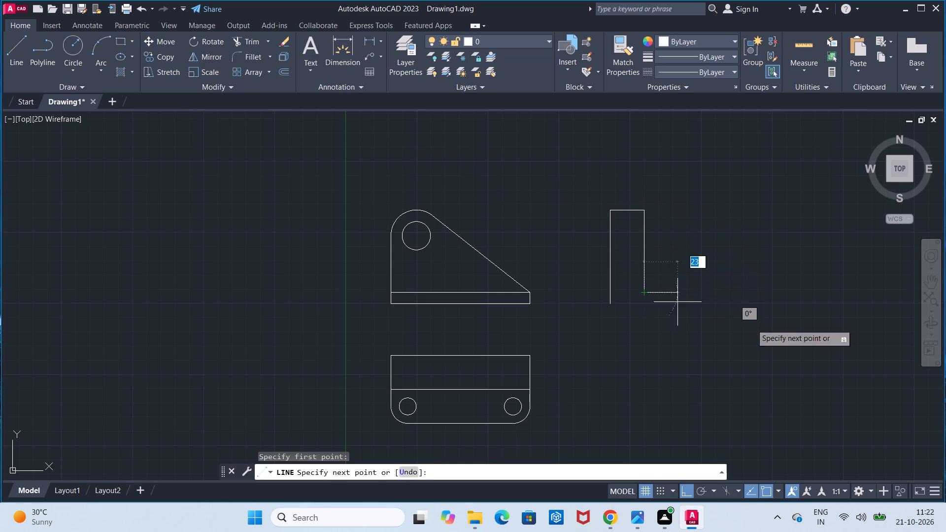
text(24)
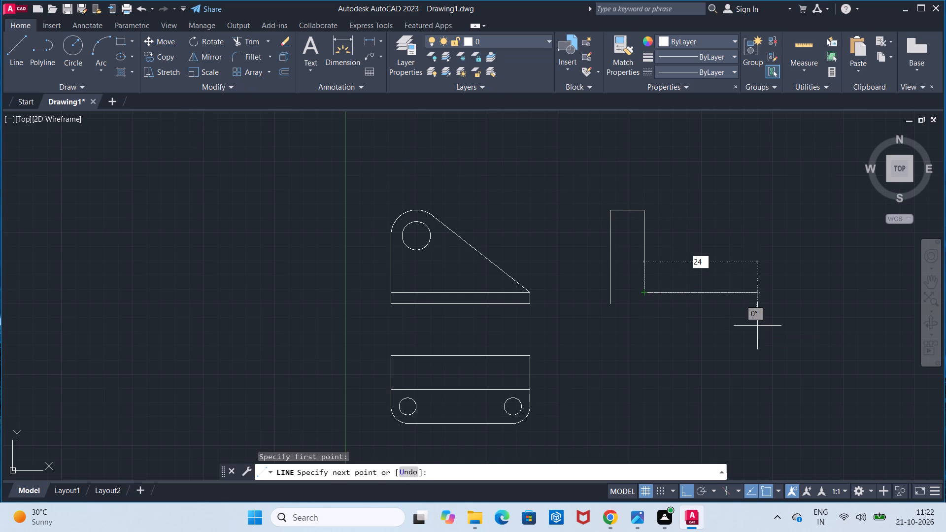
key(Return)
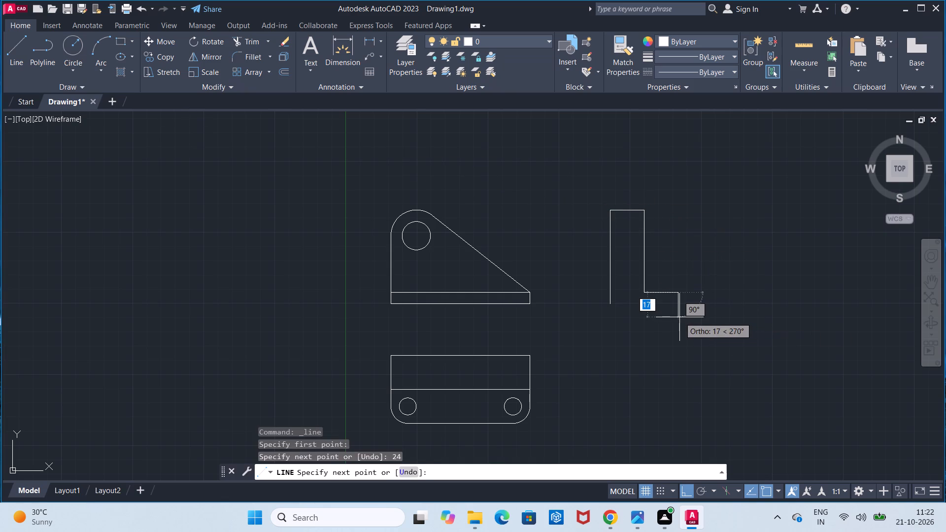
key(8)
key(Return)
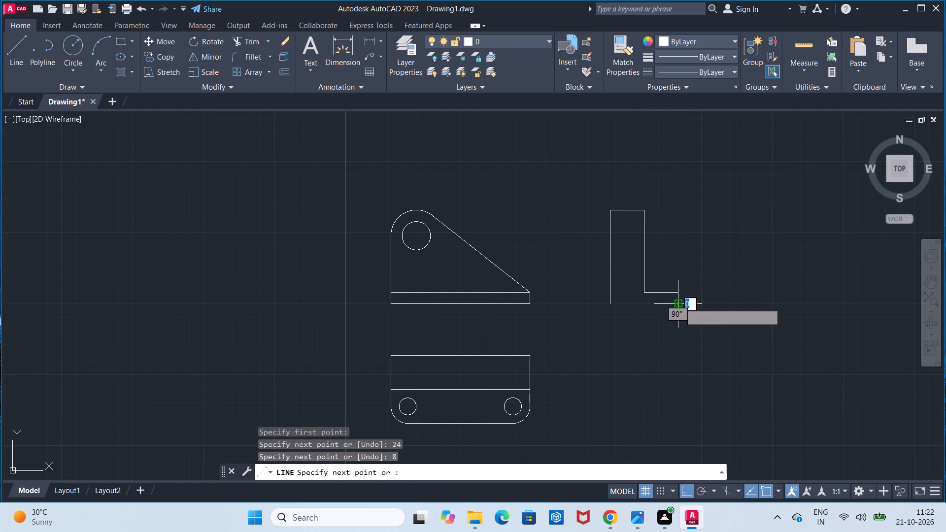
click(611, 302)
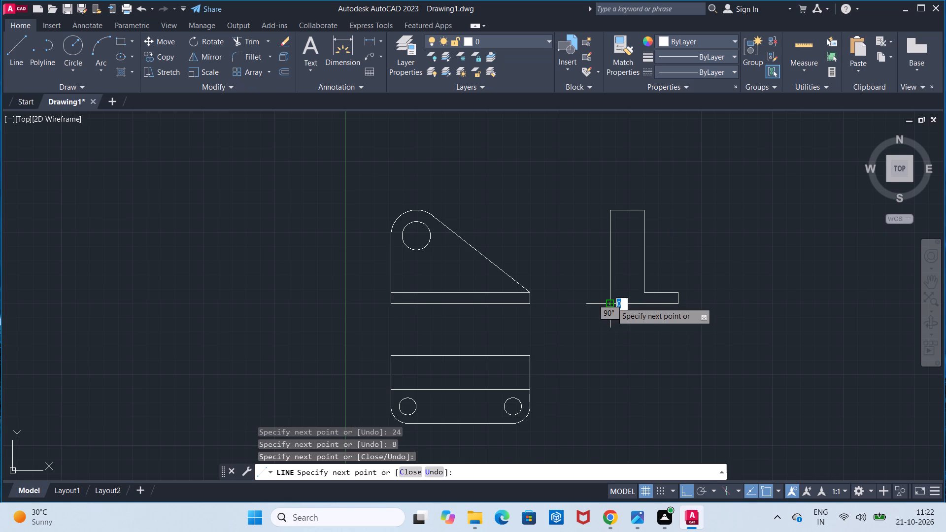
key(Escape)
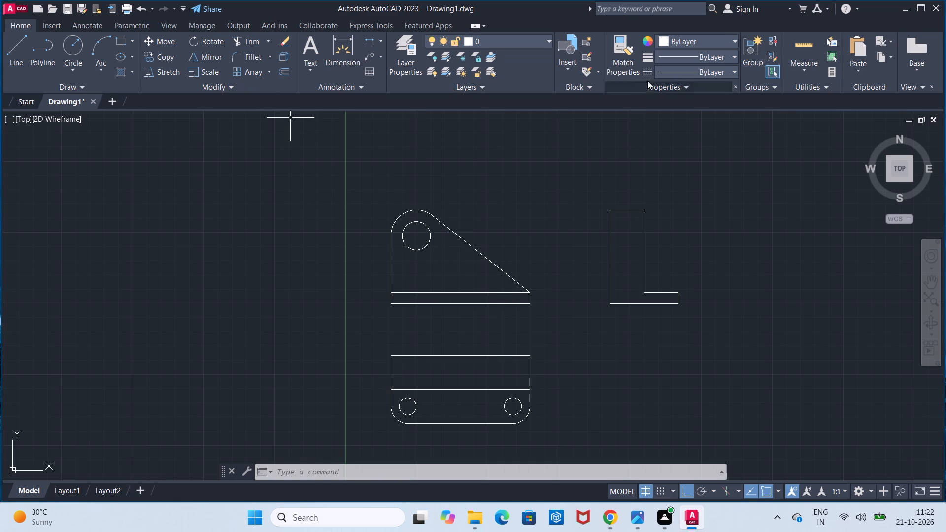
Load the CENTER2 linetype into the drawing from acadiso.lin.
click(703, 68)
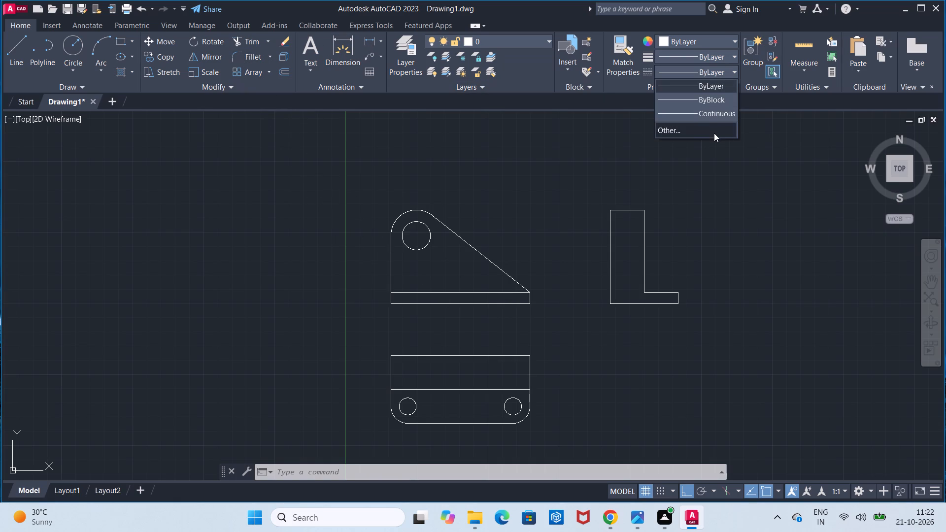
click(714, 133)
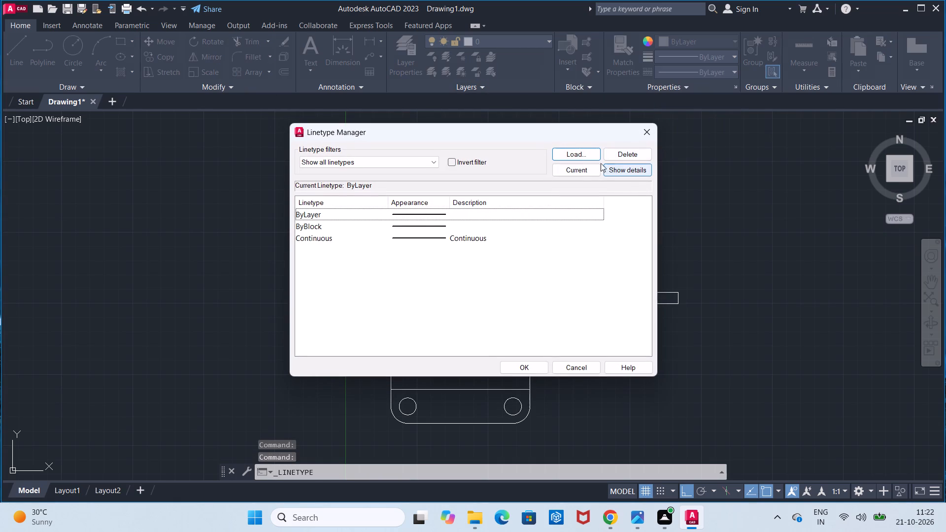
click(586, 155)
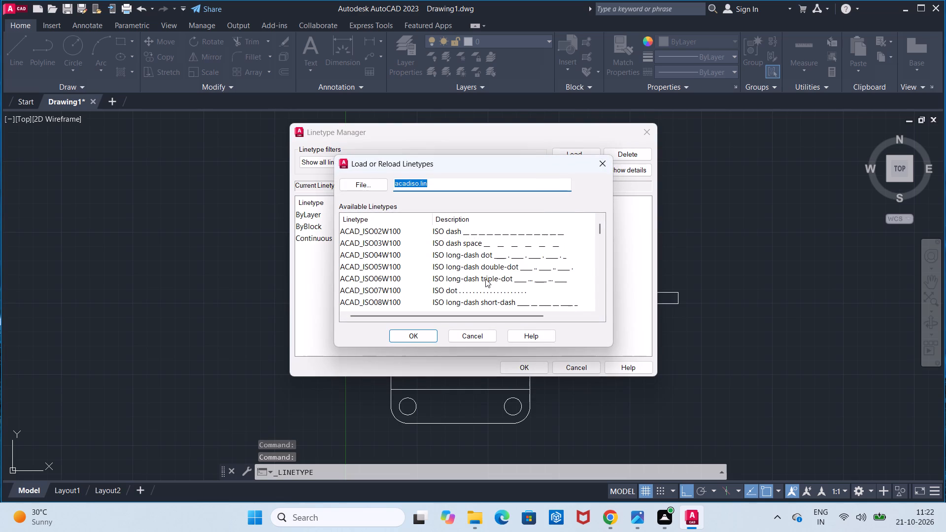
scroll(485, 279, down, 5)
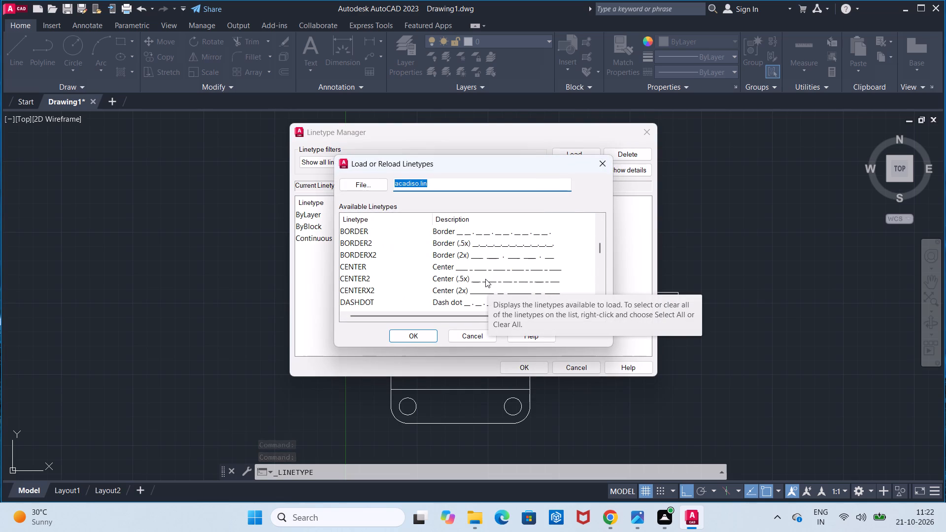
click(451, 276)
click(409, 343)
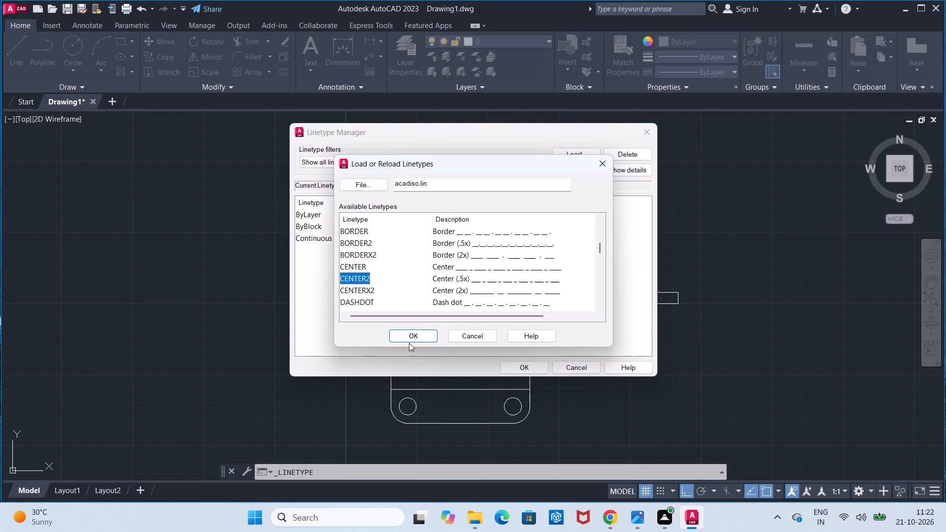
click(409, 343)
click(414, 336)
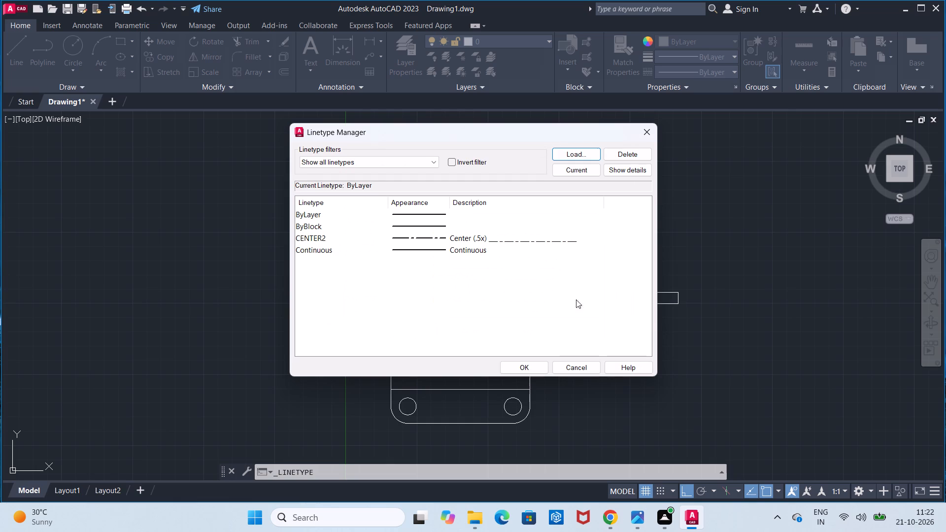
click(526, 364)
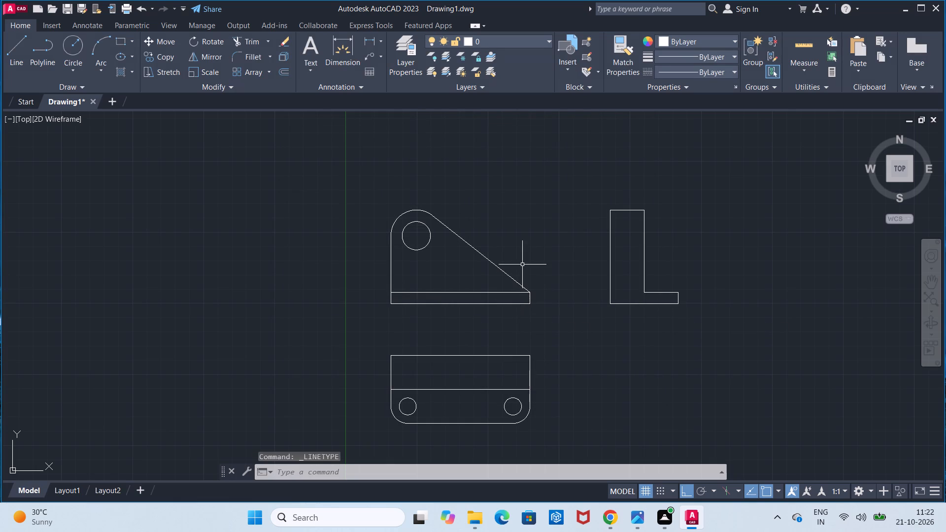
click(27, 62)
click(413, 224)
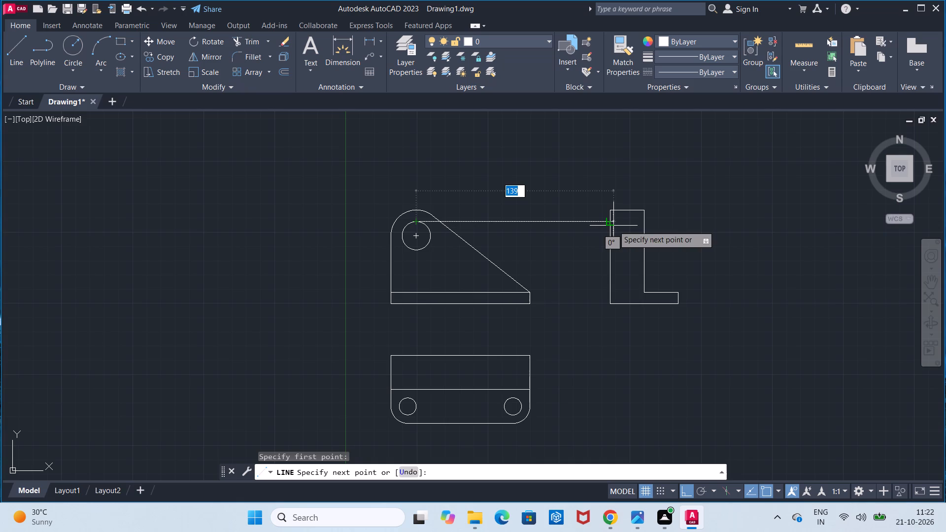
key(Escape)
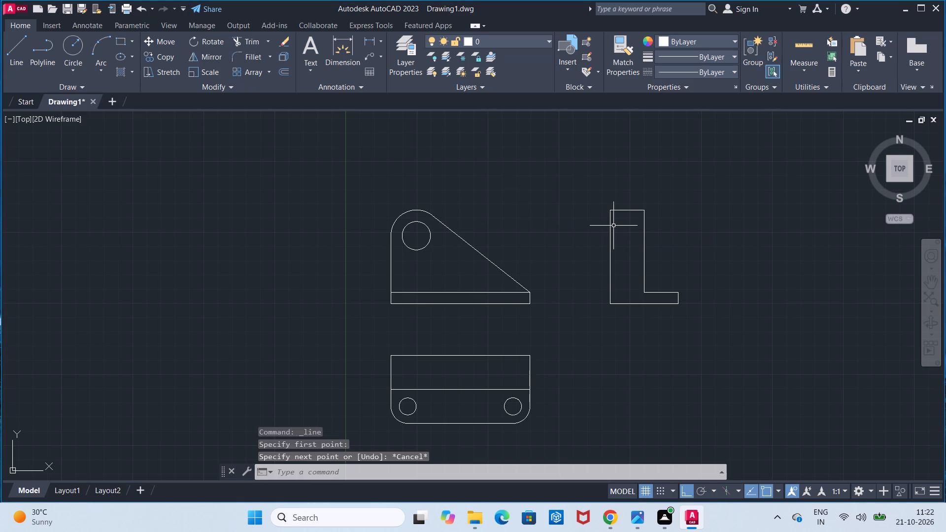
Make CENTER2 the current linetype and draw a horizontal projection line from the front view hole's top to the side view upright's far edge.
click(715, 65)
click(715, 79)
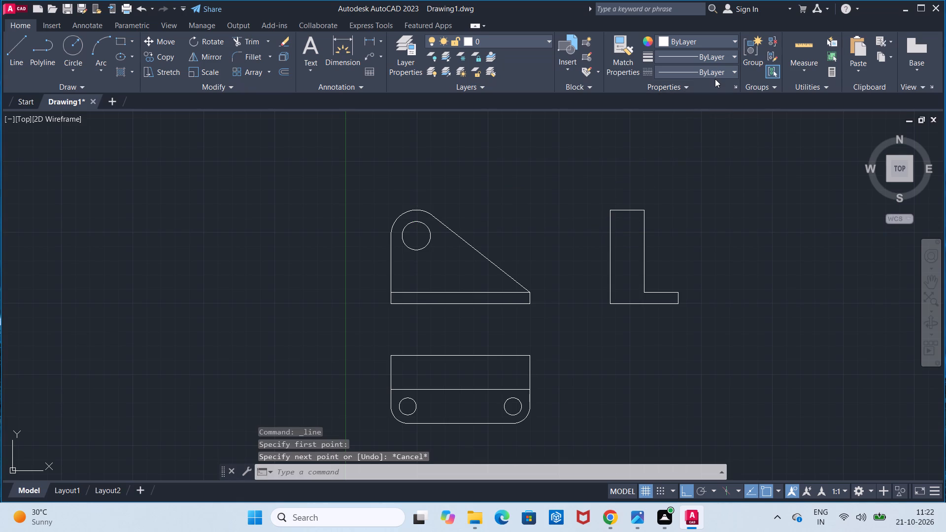
click(719, 67)
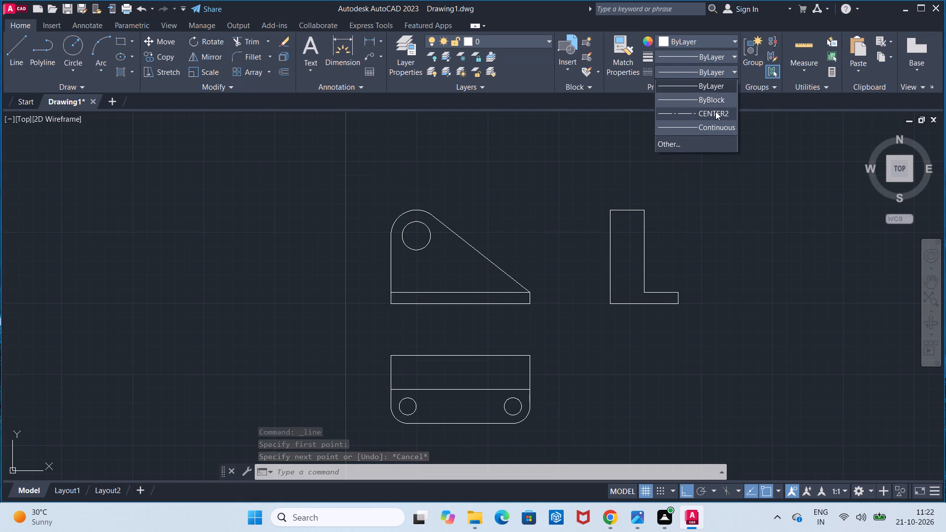
click(715, 111)
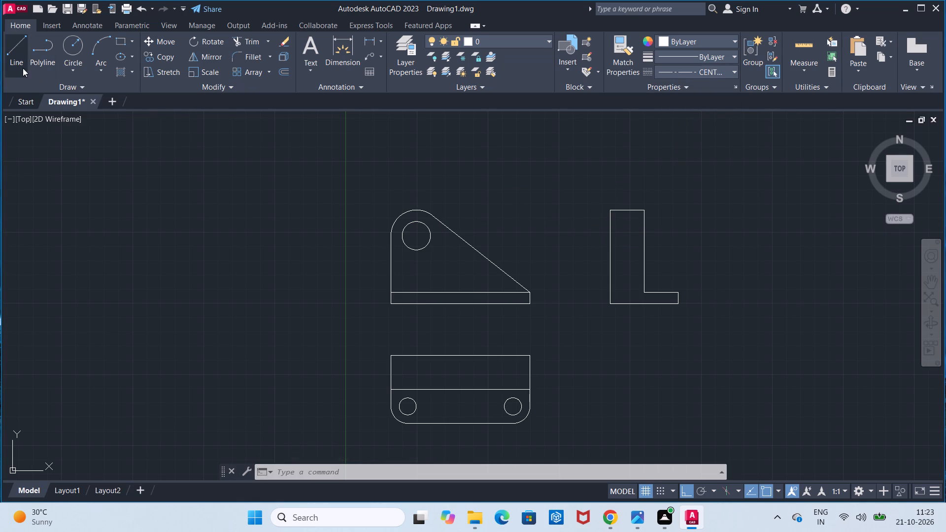
click(23, 68)
click(413, 225)
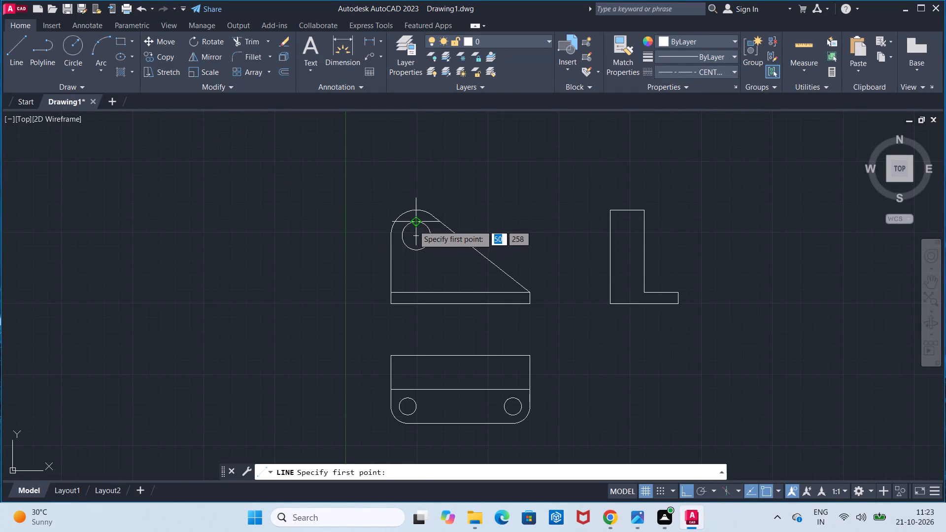
click(641, 224)
key(Escape)
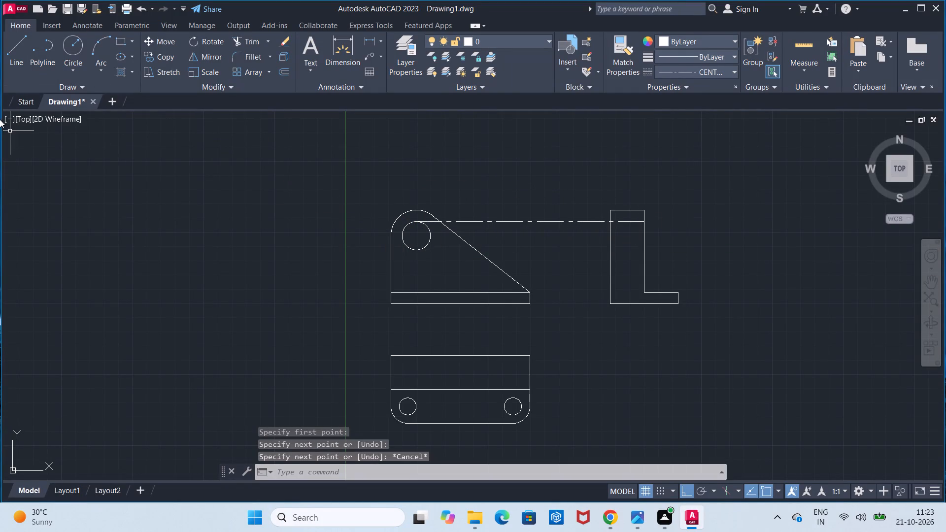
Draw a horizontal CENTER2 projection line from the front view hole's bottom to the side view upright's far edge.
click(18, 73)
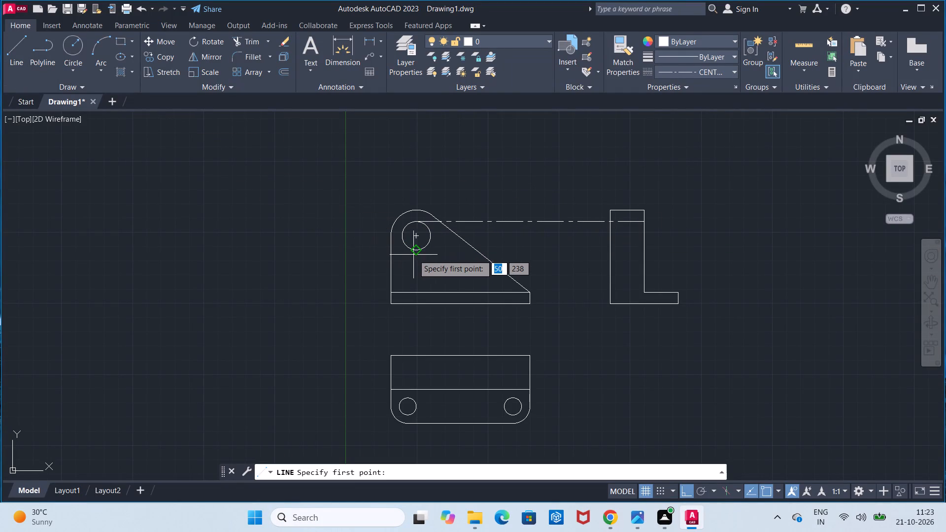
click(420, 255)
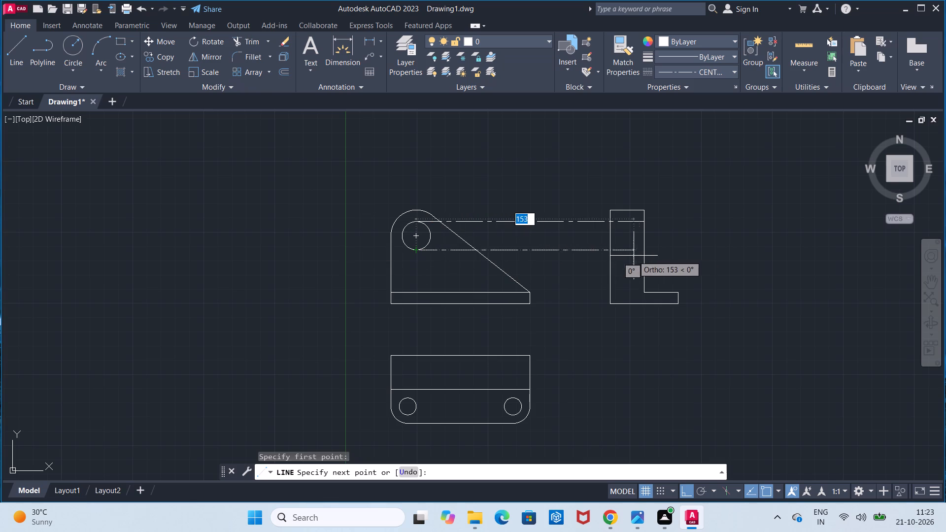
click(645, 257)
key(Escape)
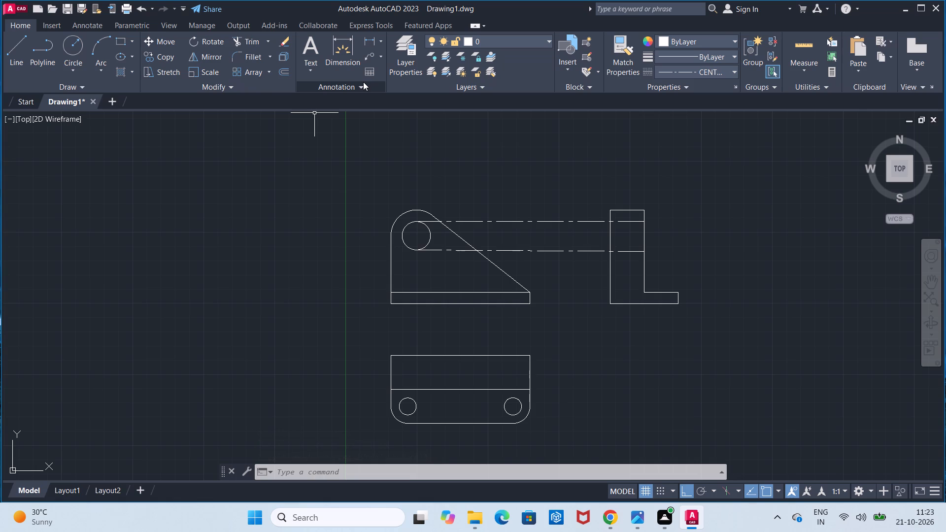
Check the vertical spacing between the two projection lines at the side view upright's far edge with a temporary linear dimension.
click(372, 39)
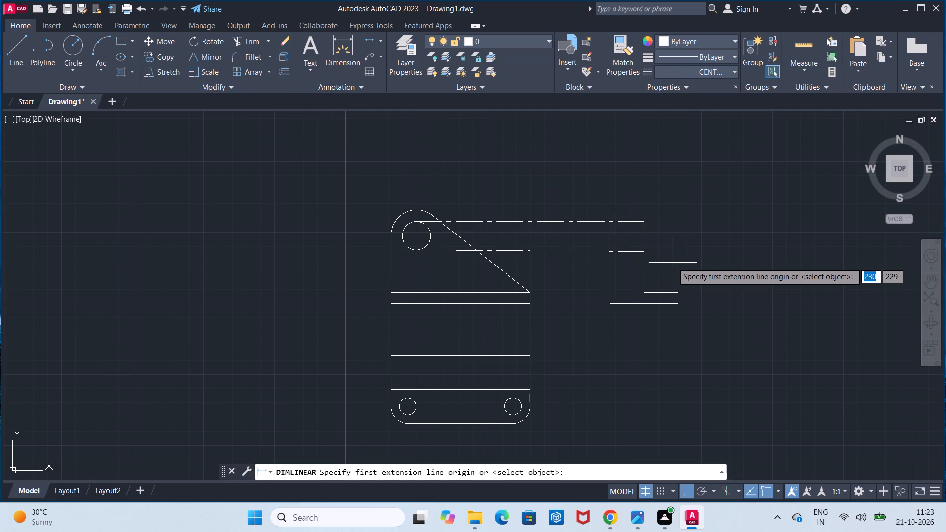
click(642, 222)
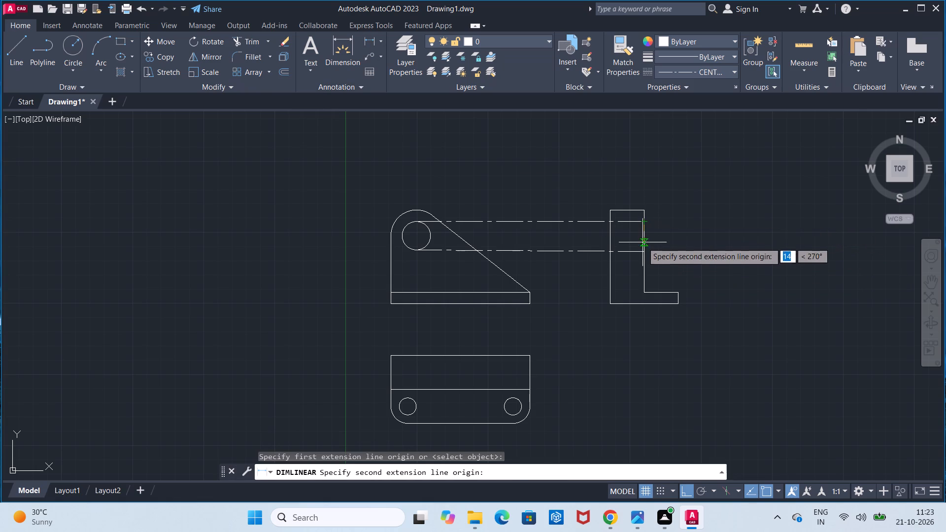
click(642, 248)
key(Escape)
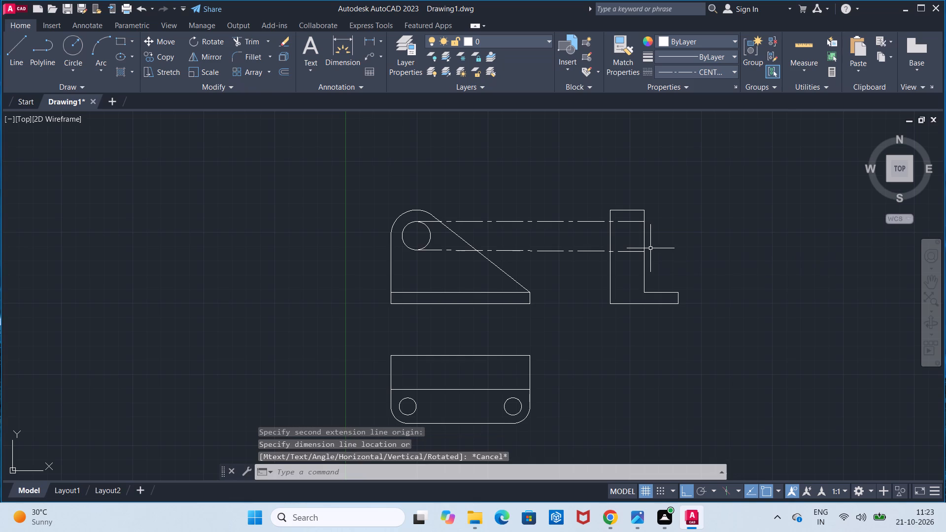
Erase the lower projection line and redraw it horizontally from the front view hole's bottom to the side view upright's far edge.
click(639, 251)
key(Delete)
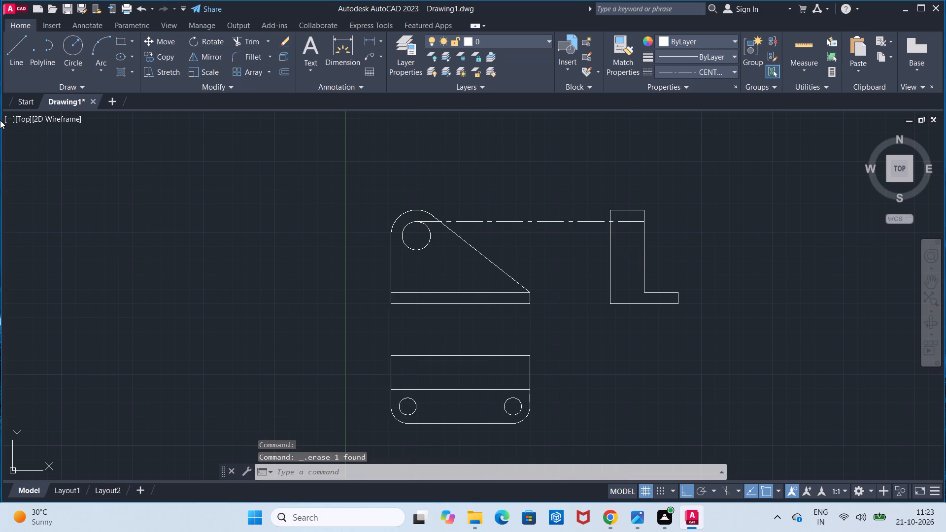
click(20, 72)
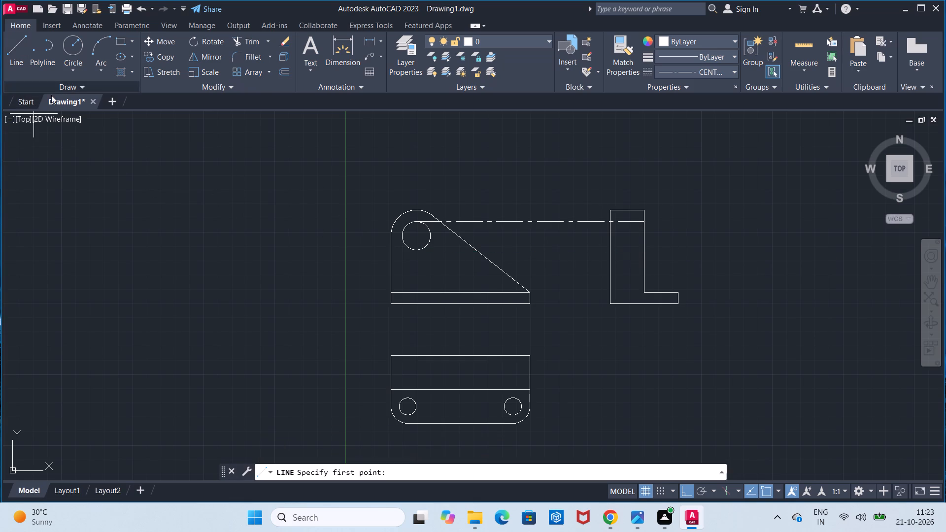
click(415, 248)
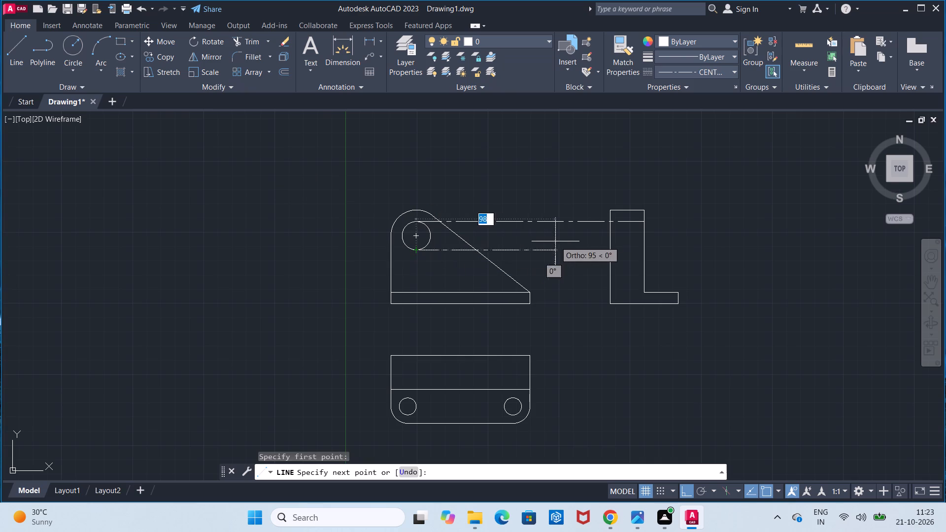
click(644, 248)
key(Escape)
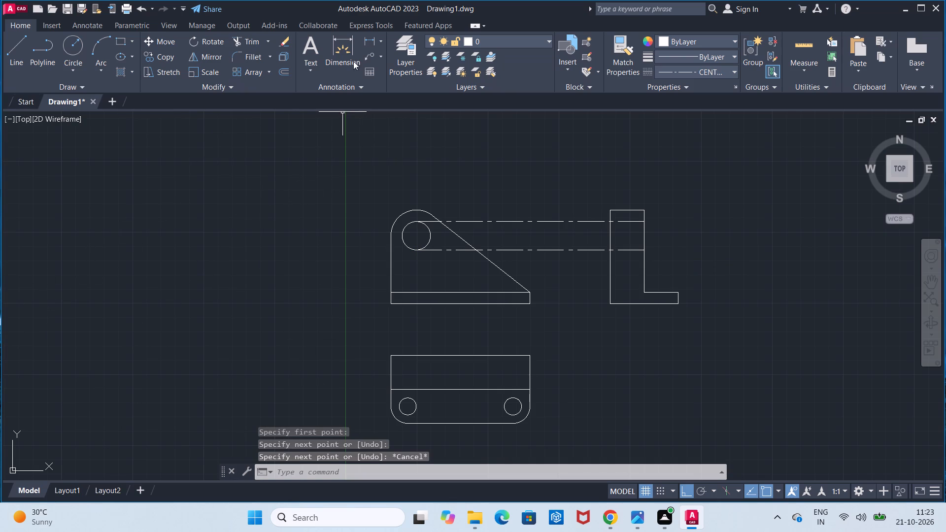
Measure the vertical spacing between the two projection lines at the front view hole with a temporary linear dimension.
click(369, 37)
click(419, 219)
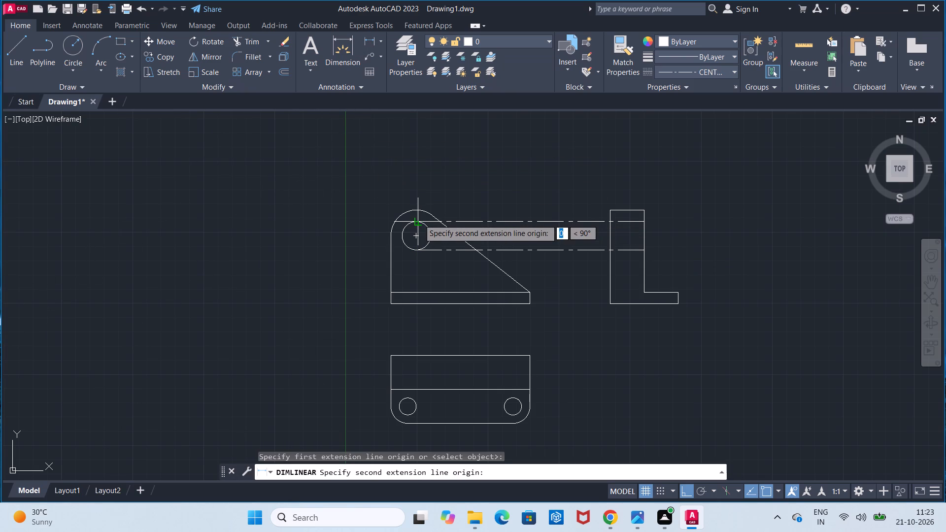
click(413, 247)
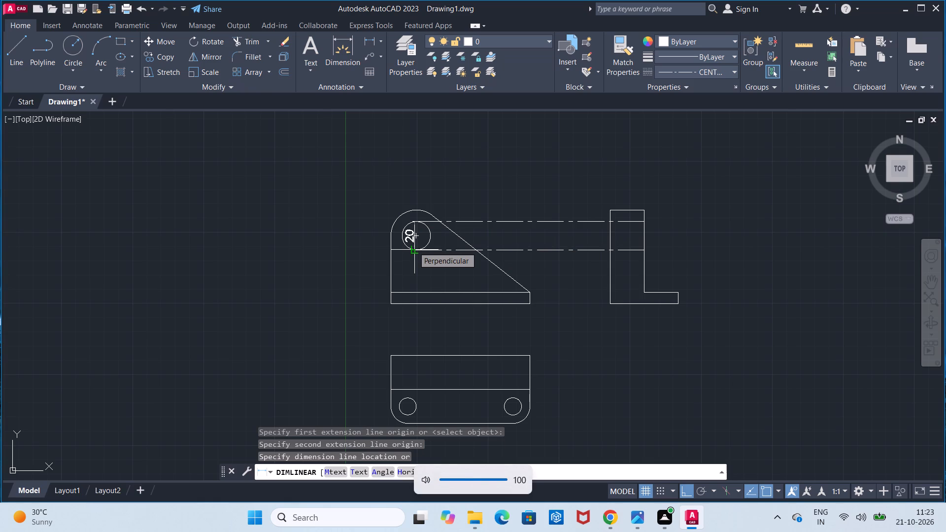
key(Escape)
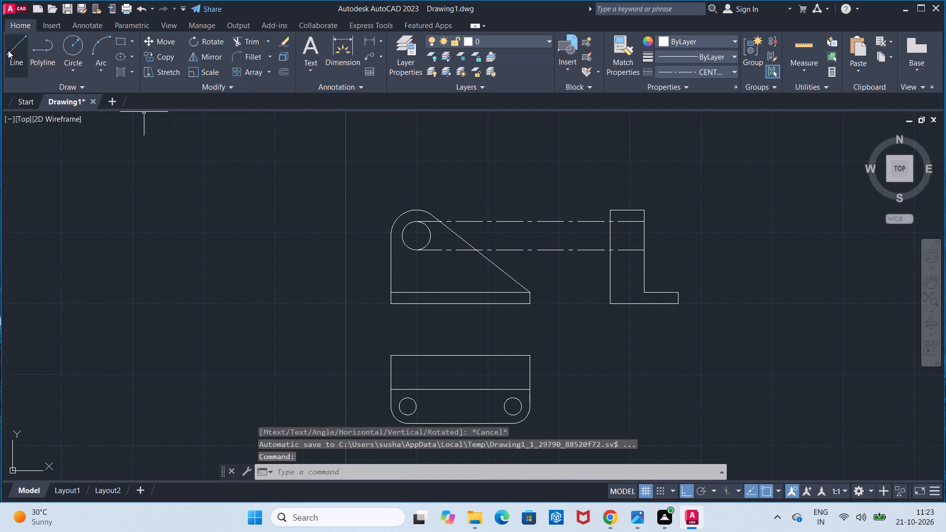
Draw a vertical line along the side view upright's far edge, connecting the ends of the two projection lines.
click(8, 50)
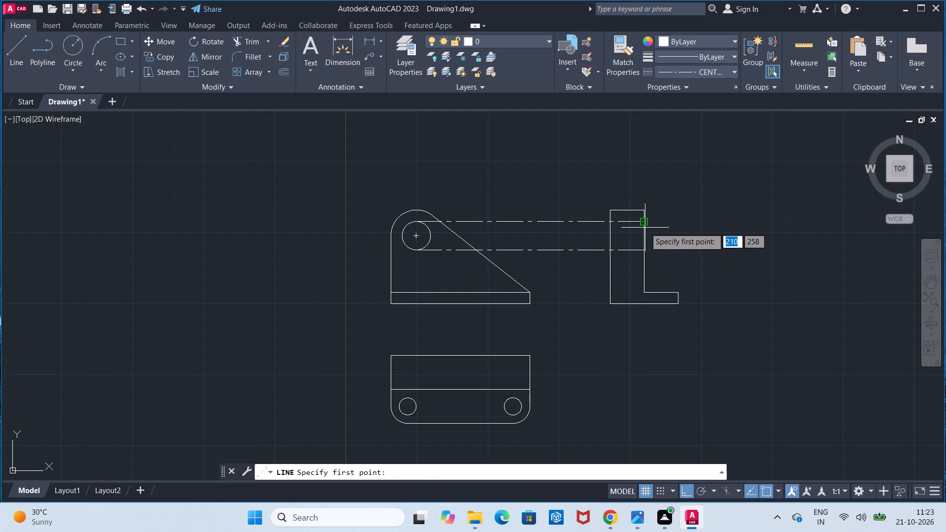
click(645, 228)
click(641, 251)
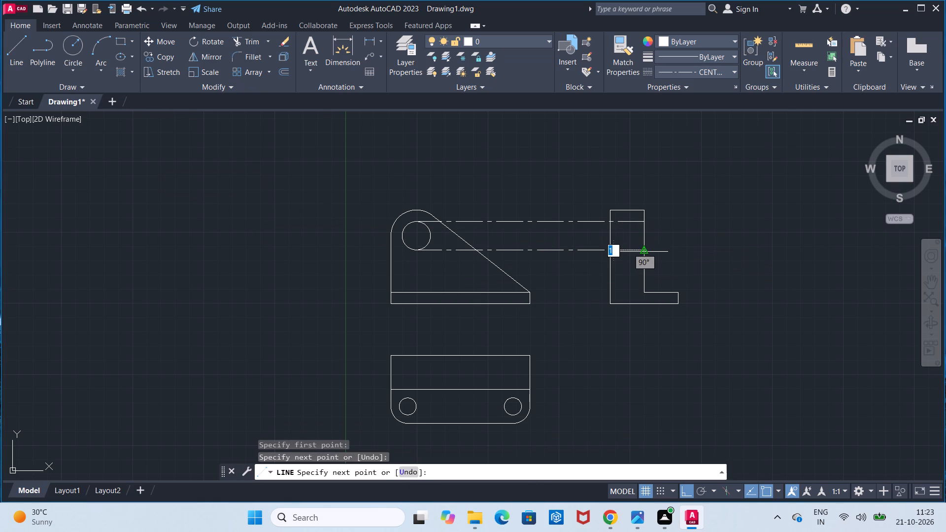
key(Escape)
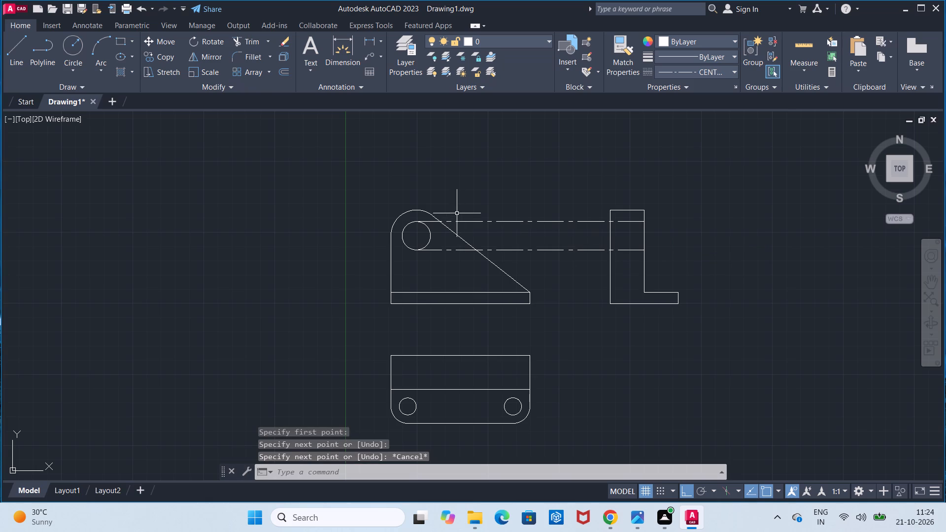
Check the vertical spacing between the redrawn projection lines at the upright's far edge with a temporary linear dimension.
click(369, 39)
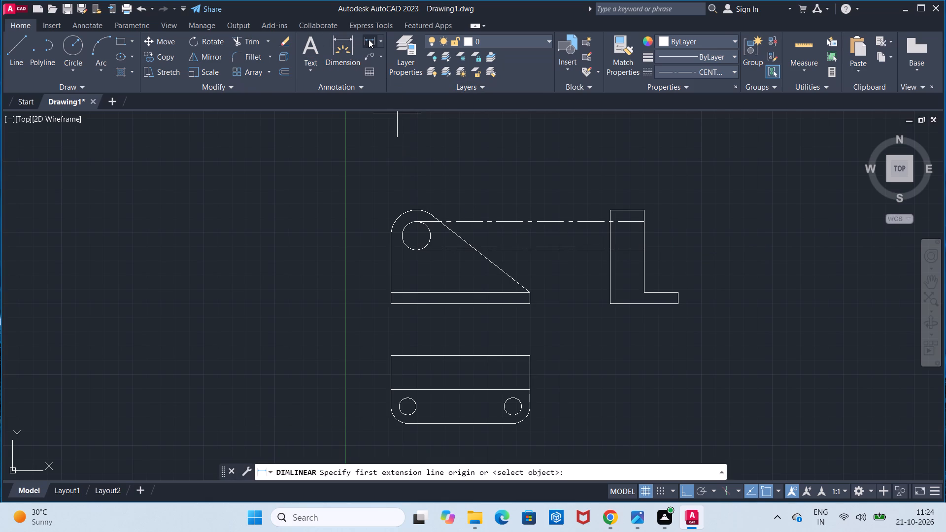
click(642, 221)
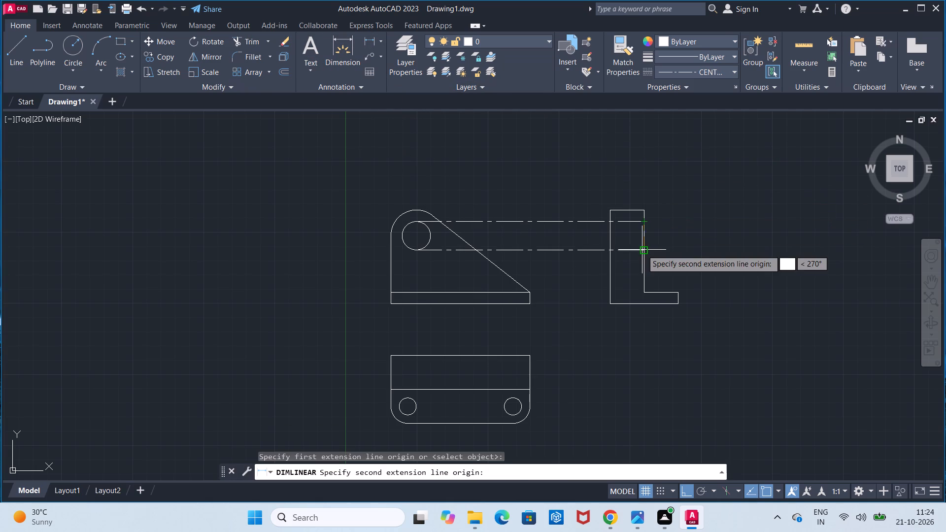
click(642, 250)
key(Escape)
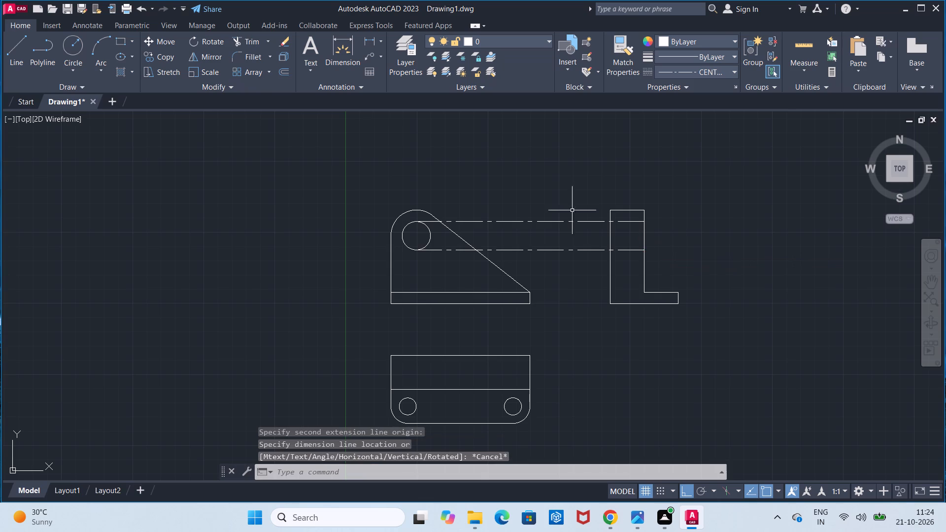
Trim both projection lines inside the front view and between the views, keeping only the parts within the side view's upright.
click(235, 40)
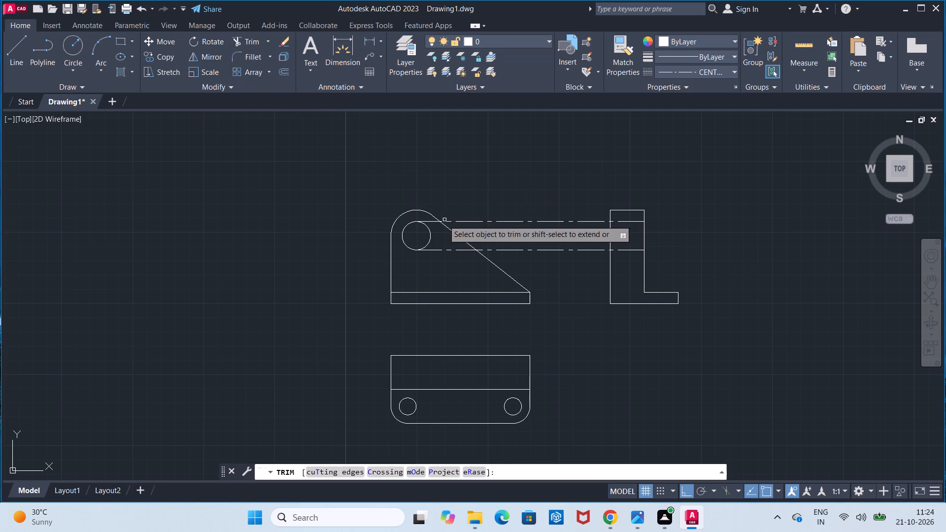
click(430, 221)
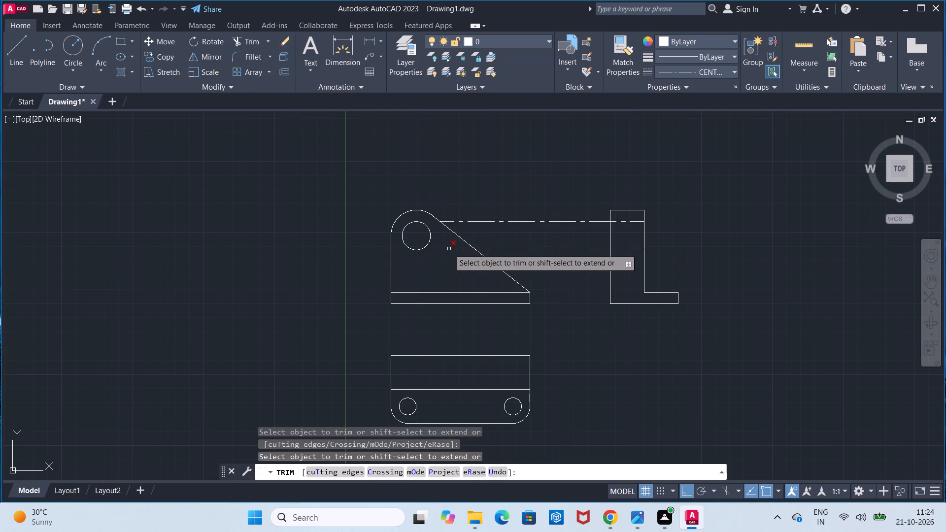
click(449, 249)
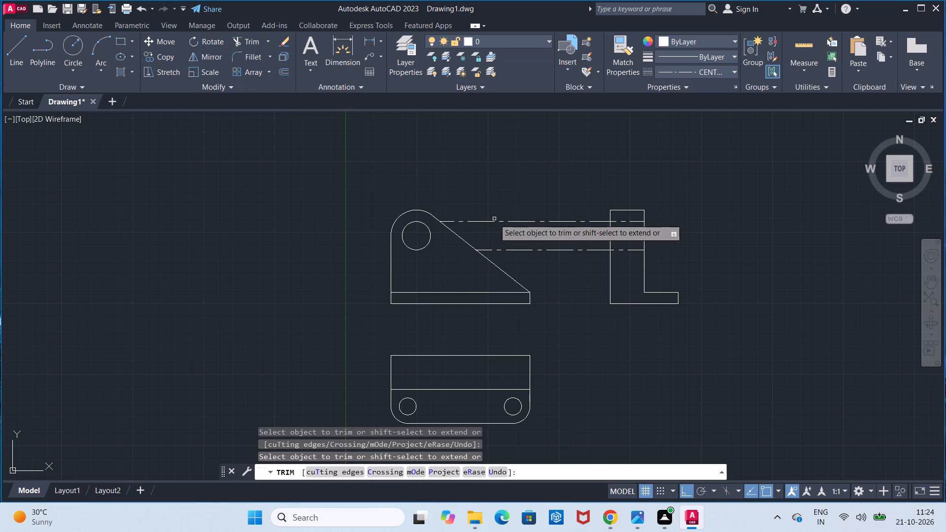
click(494, 219)
click(526, 252)
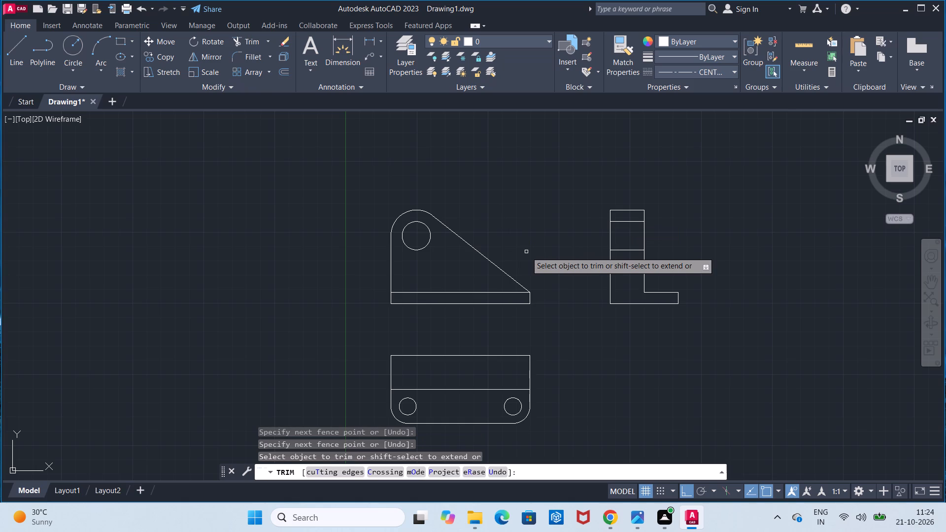
key(Escape)
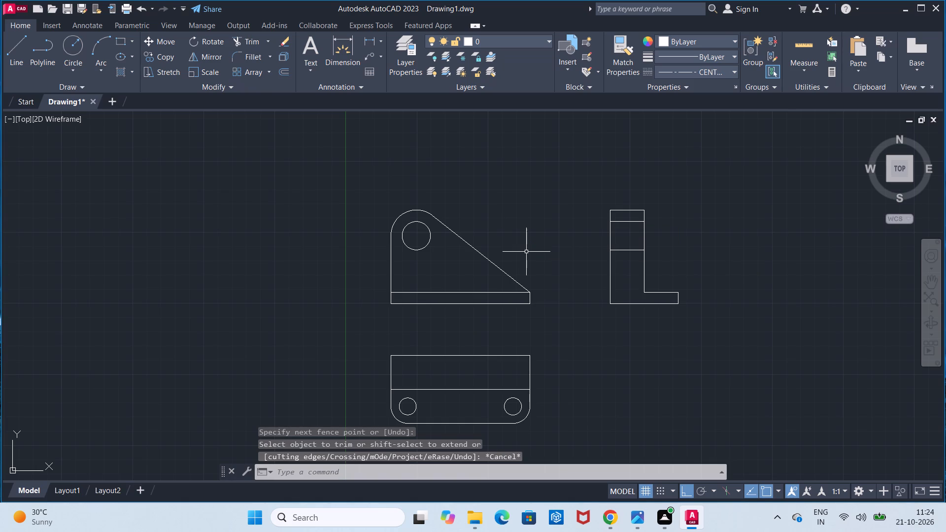
Select the front, lower and side views together and join their connected objects with the JOIN command.
scroll(526, 252, down, 2)
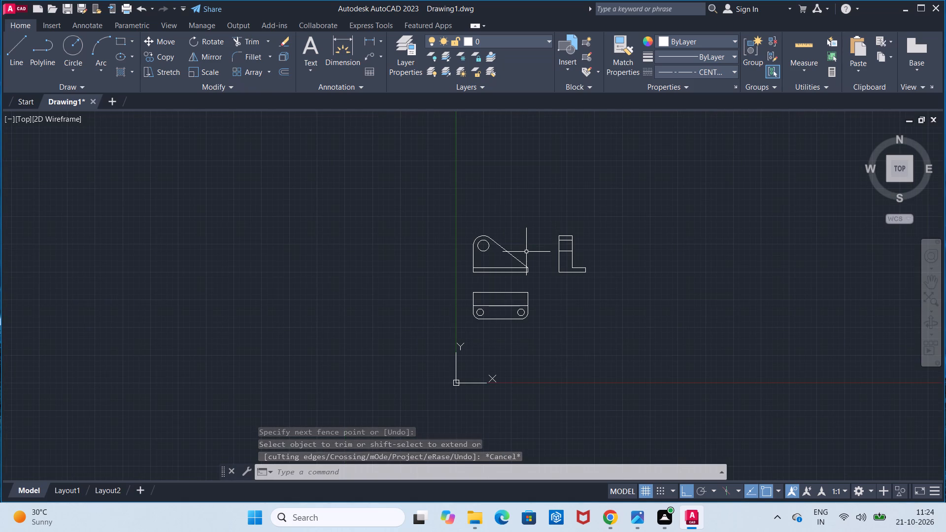
click(457, 195)
click(686, 382)
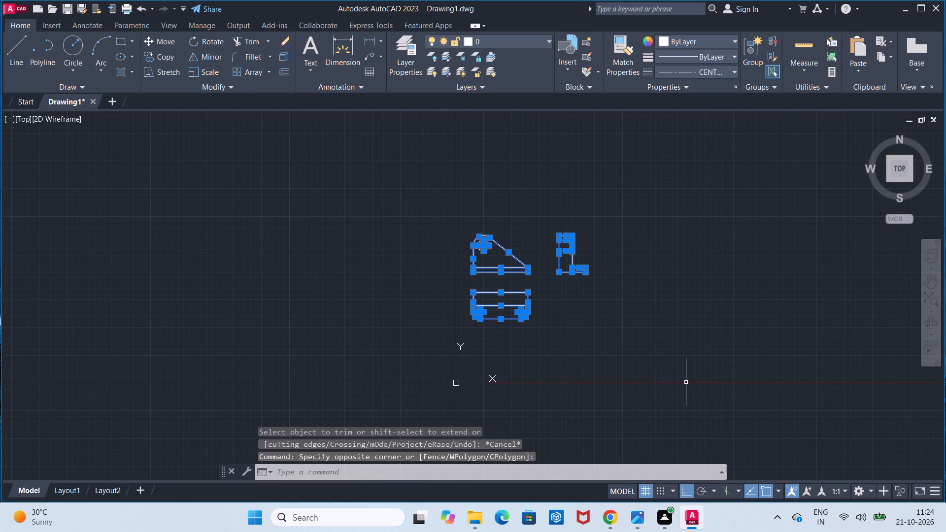
text(joio)
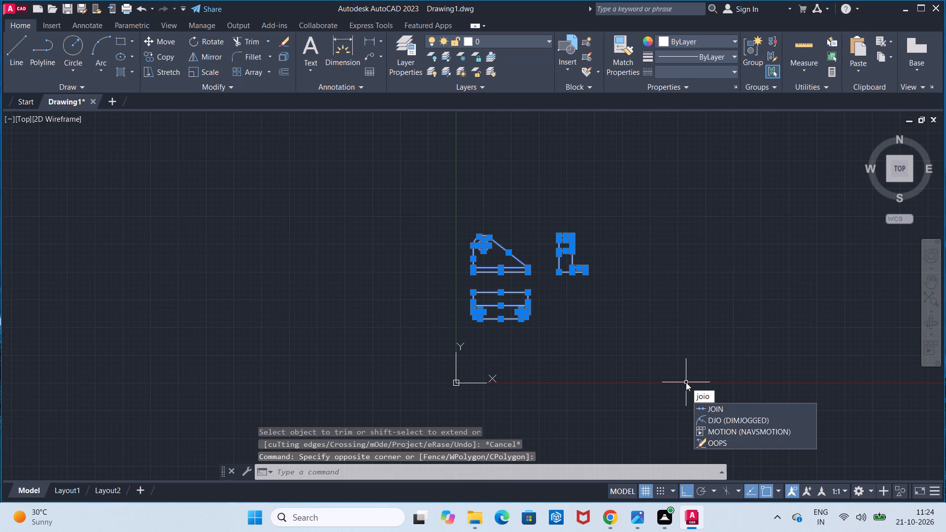
click(712, 407)
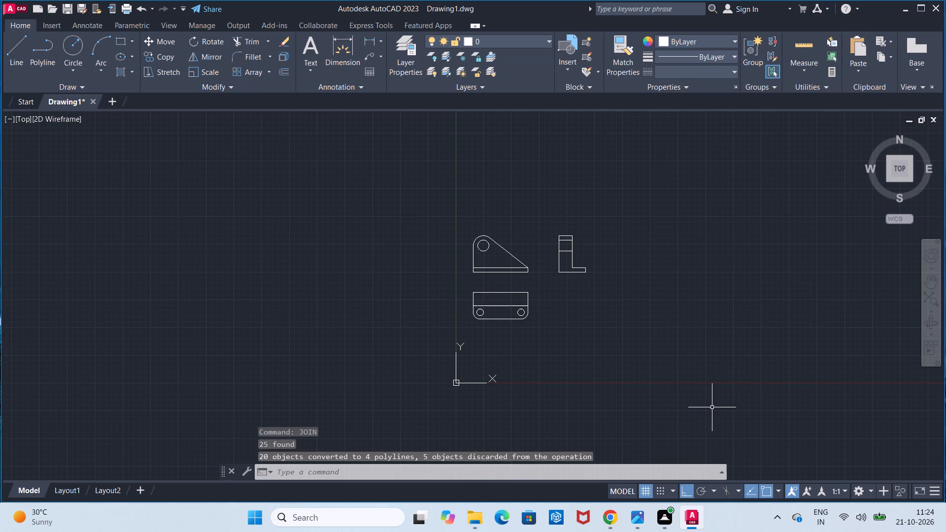
Add a vertical linear dimension from the front view's arc start to its base corner, placed about 16 outside the left edge.
scroll(541, 286, up, 1)
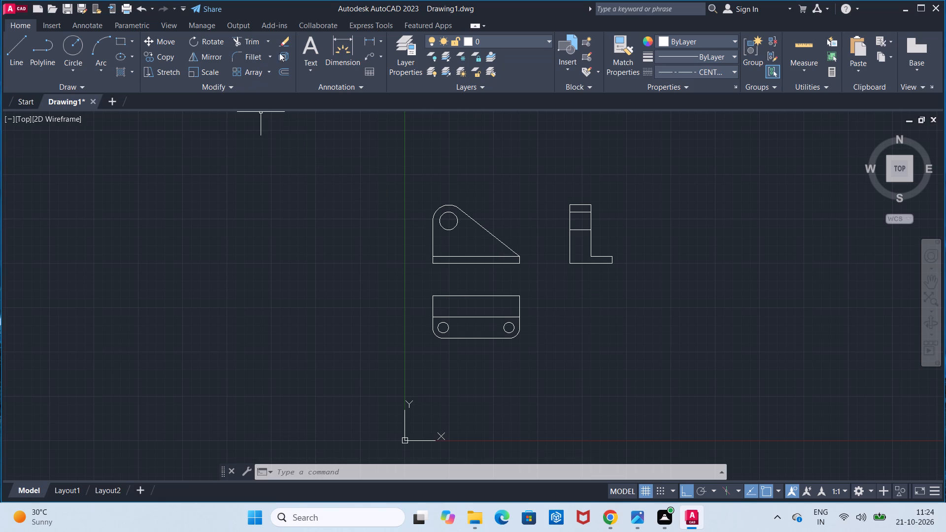
click(370, 46)
click(431, 218)
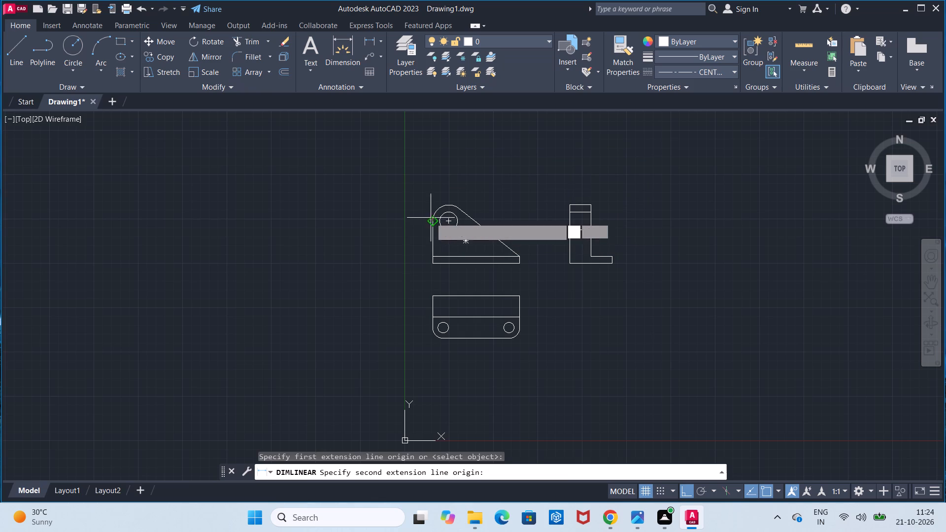
click(433, 265)
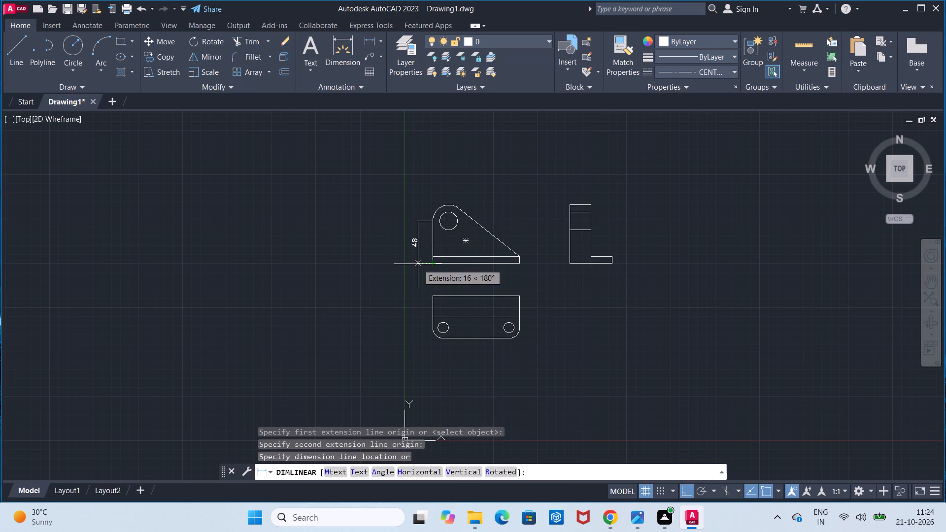
click(418, 264)
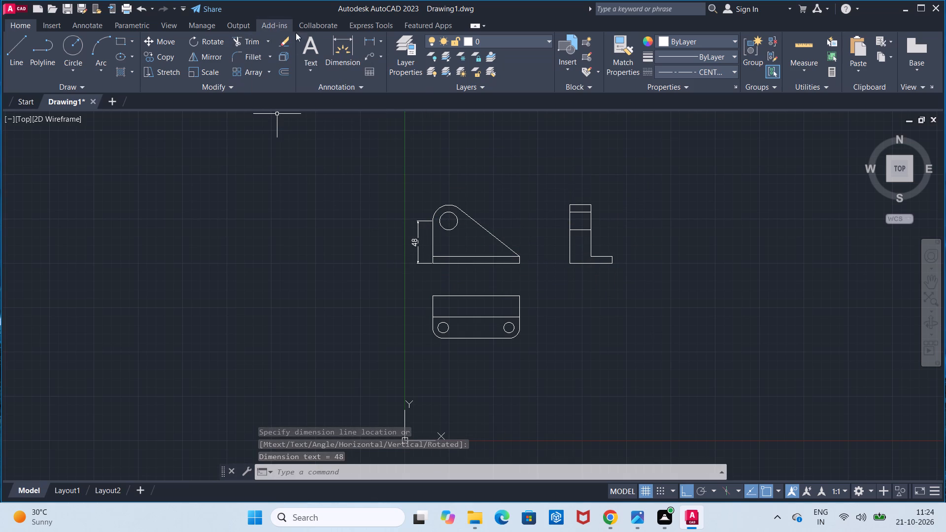
Add a horizontal linear dimension along the full bottom edge of the front view, placed just below the base.
click(368, 42)
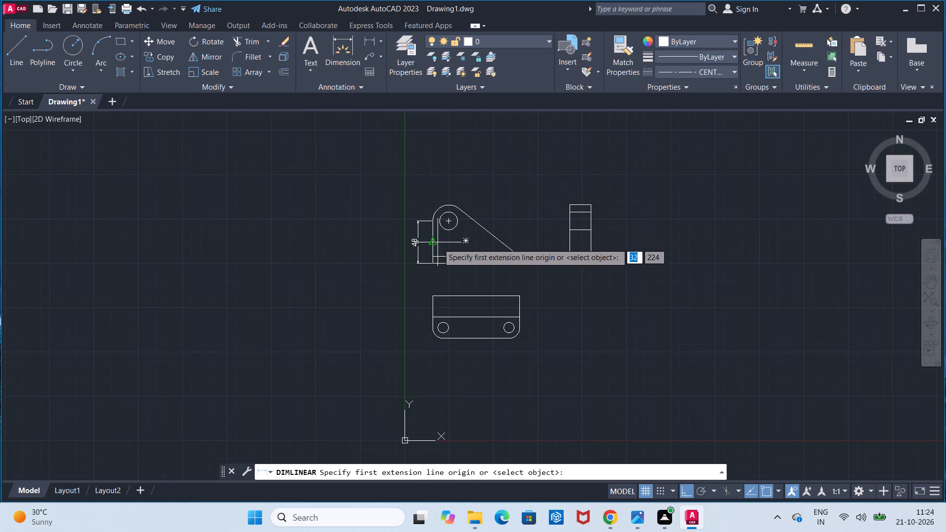
click(435, 264)
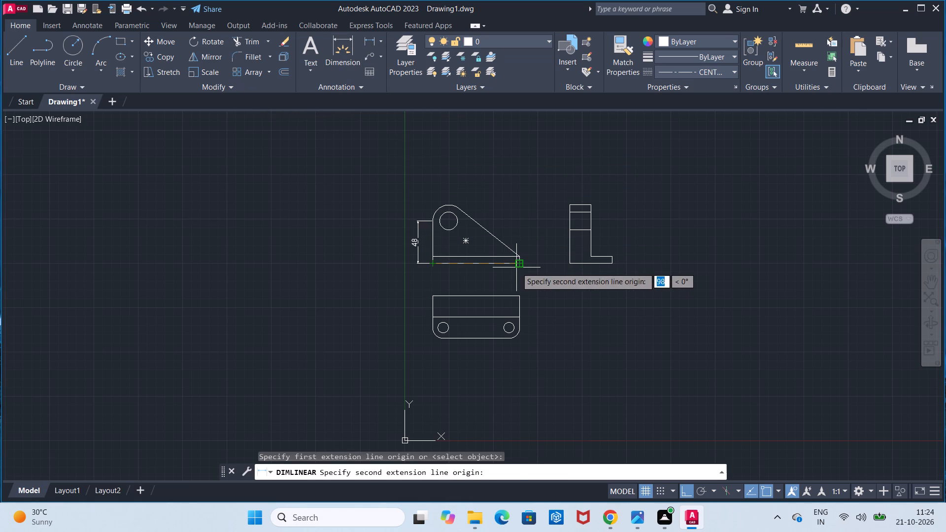
click(516, 267)
click(517, 274)
Add linear dimensions for the side view's overall height, placed outside its back edge, and its full base width, placed below.
scroll(524, 271, up, 1)
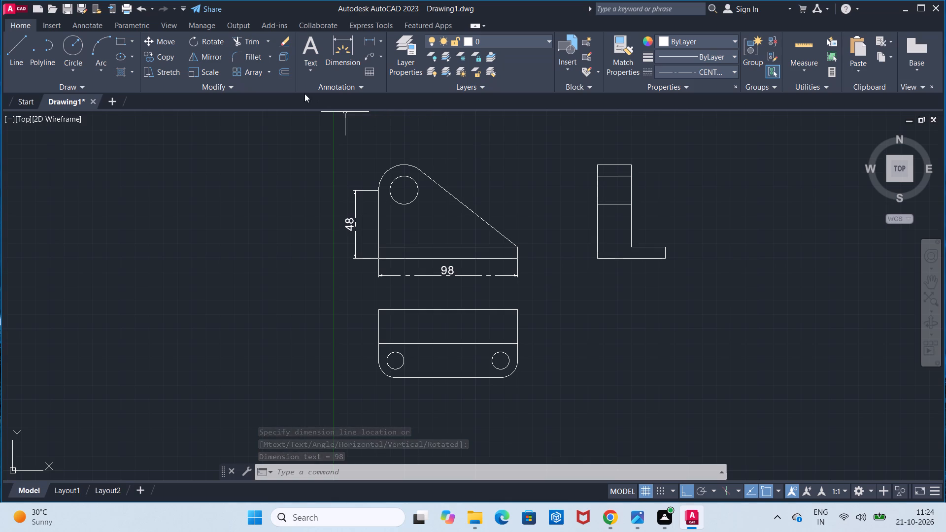
click(368, 42)
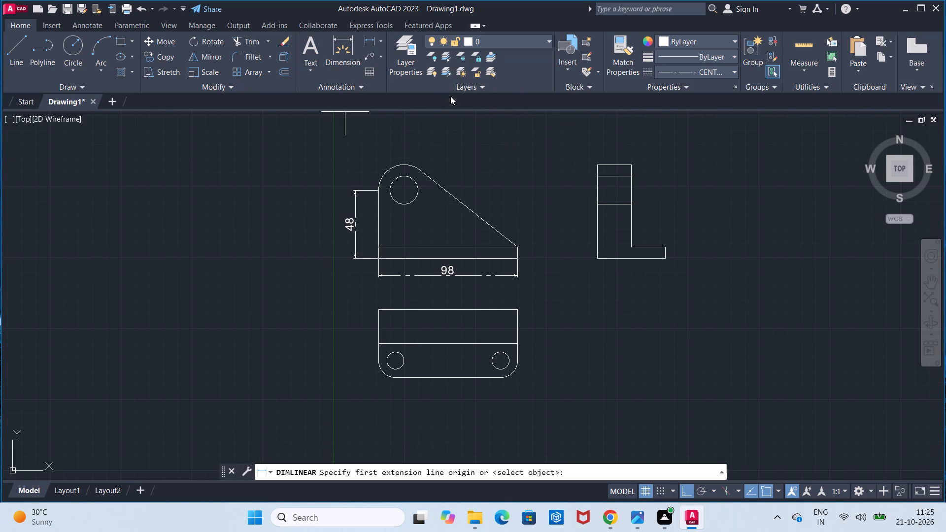
click(595, 162)
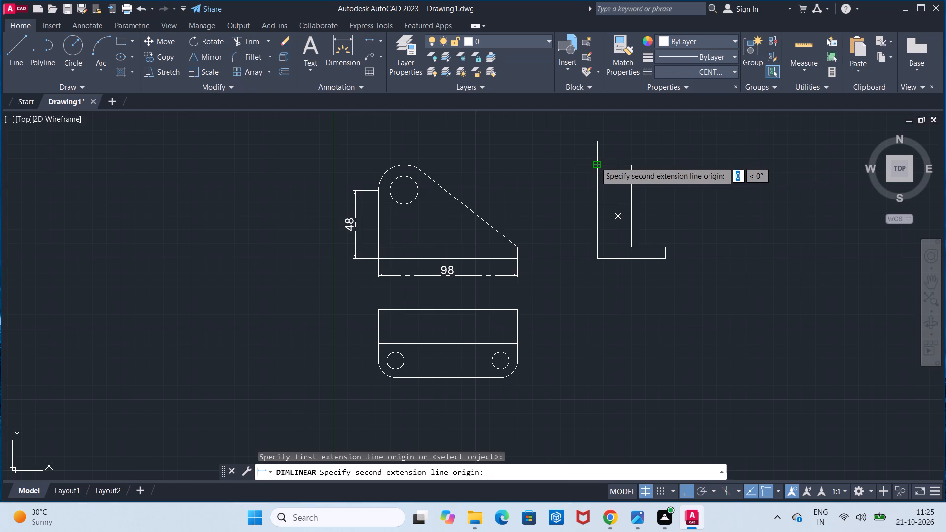
click(601, 259)
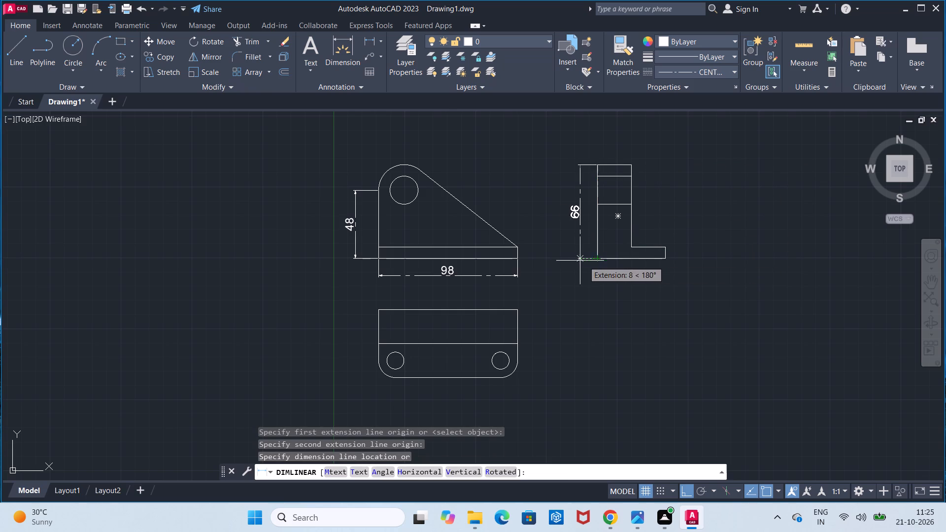
click(568, 259)
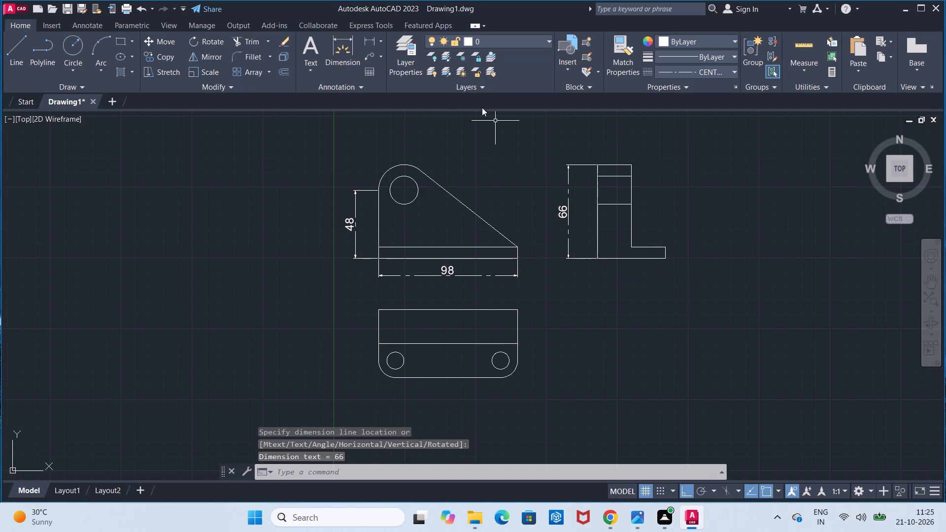
click(368, 44)
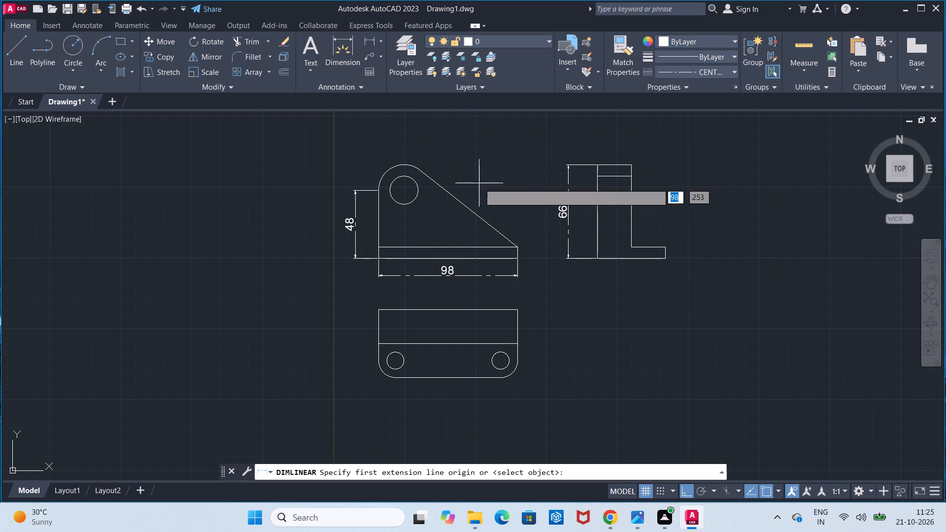
click(599, 260)
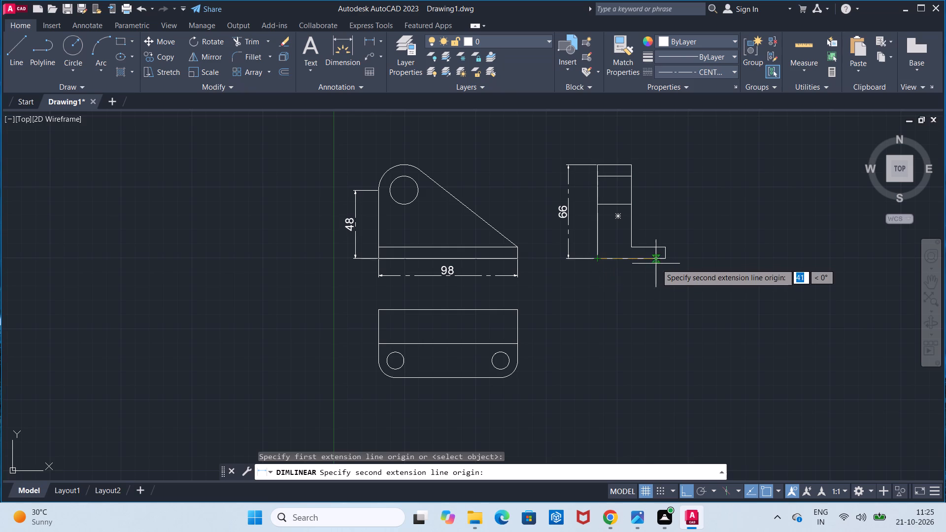
click(662, 260)
click(662, 275)
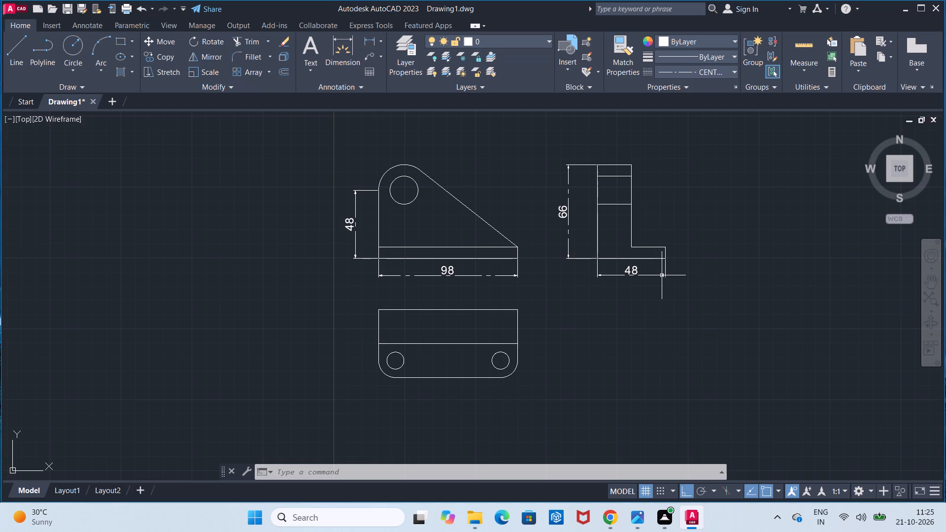
Add a vertical linear dimension in the lower view from the inner horizontal line to the bottom edge, placed outside the right edge.
click(368, 48)
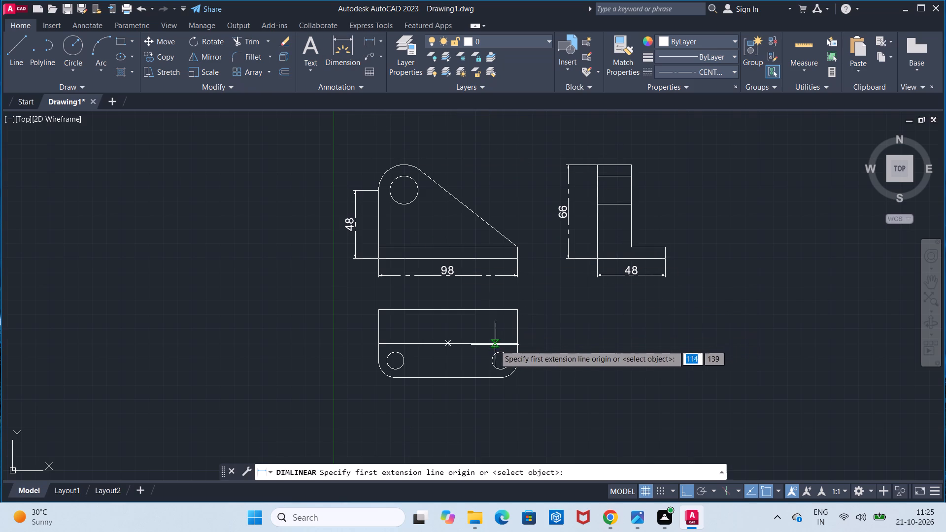
click(446, 345)
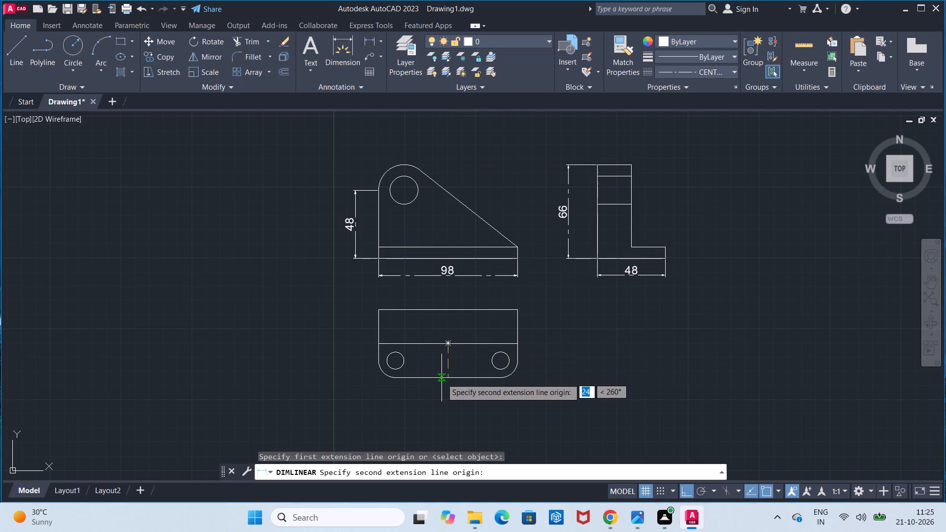
click(446, 380)
click(548, 386)
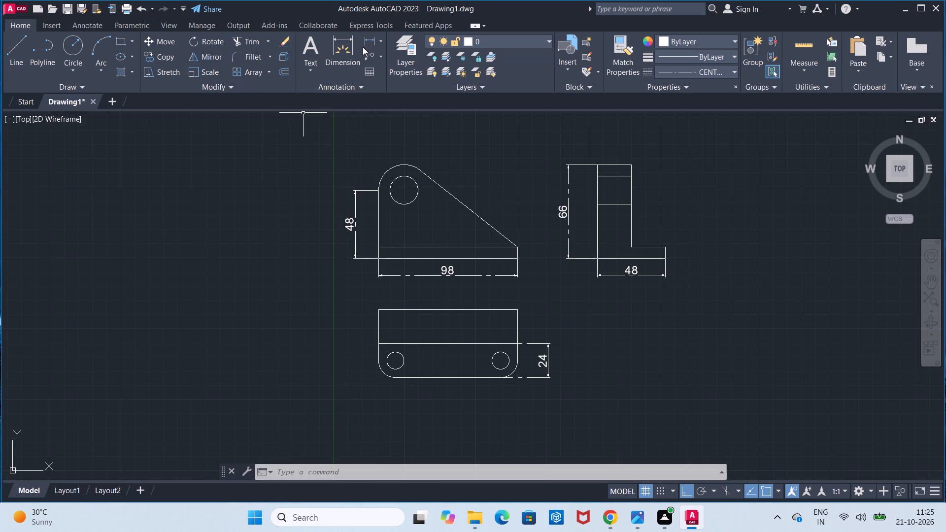
Add a vertical linear dimension for the base plate's thickness at the right end of the front view.
click(374, 42)
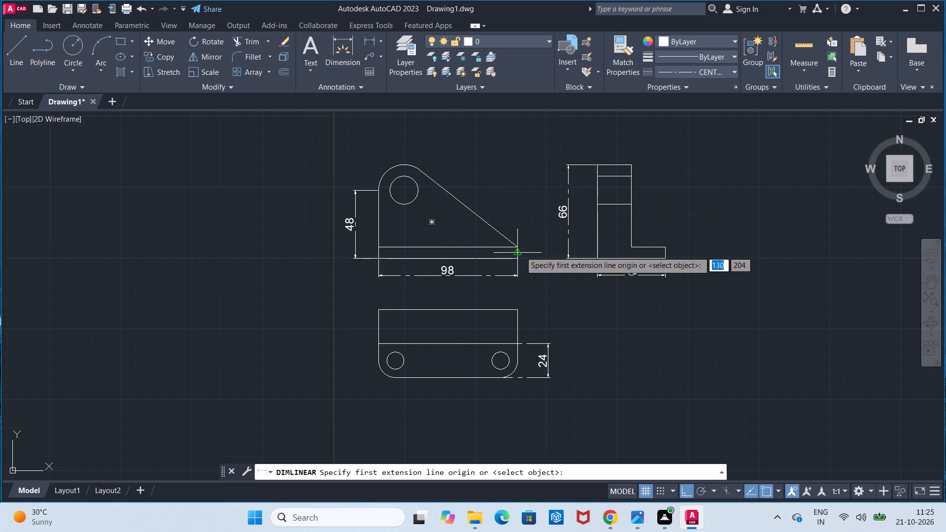
click(517, 246)
click(517, 259)
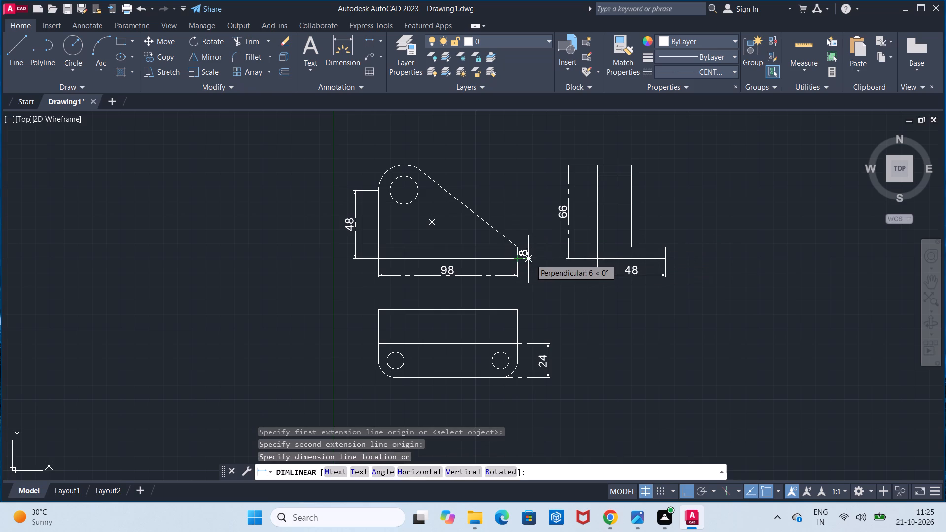
click(531, 259)
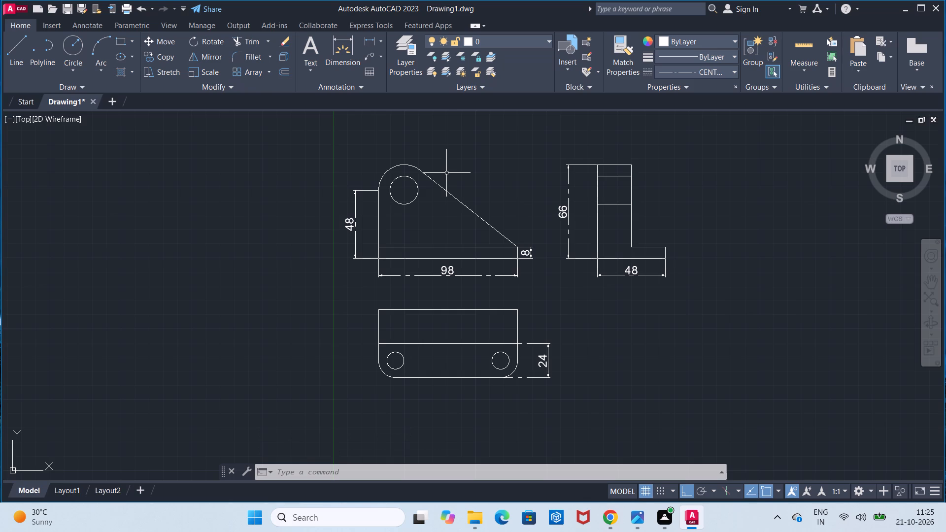
Add a diameter dimension to the front view's hole and a radius dimension to its rounded top, with both texts outside the outline.
click(381, 45)
click(407, 193)
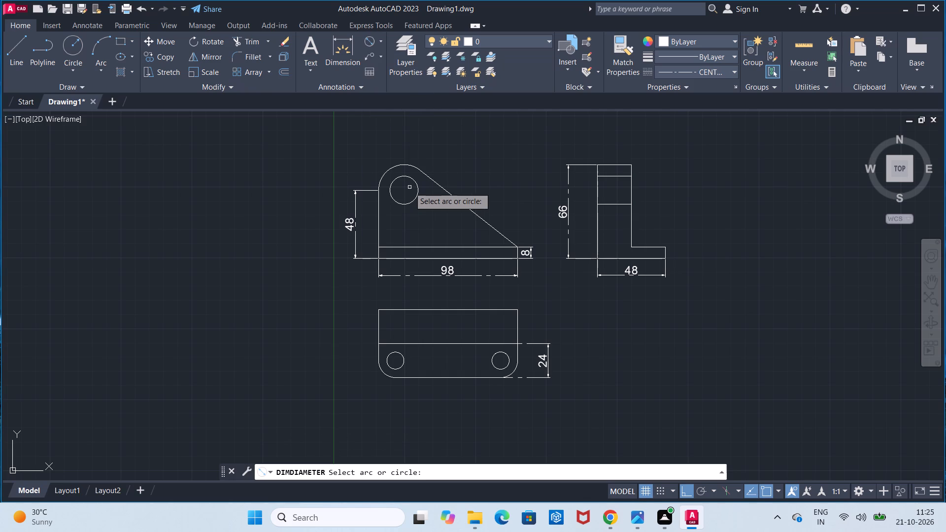
click(414, 179)
click(462, 167)
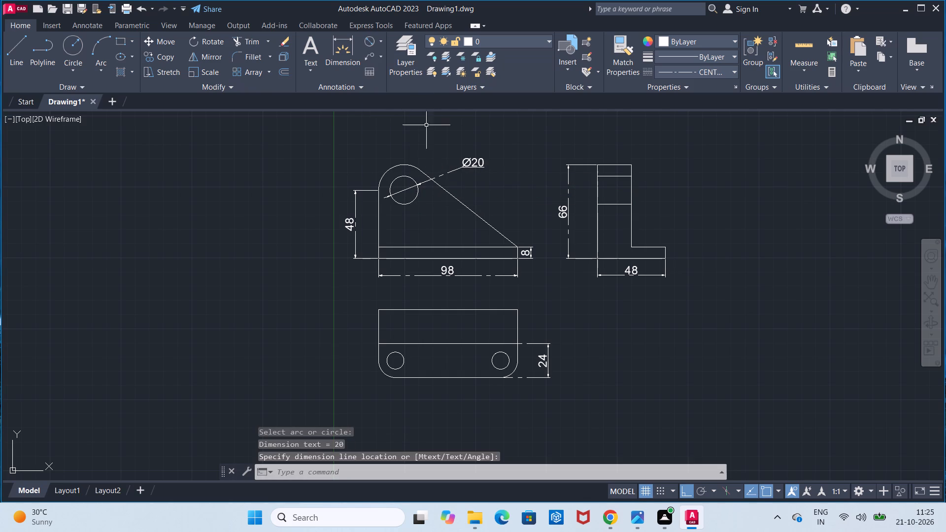
click(383, 45)
click(393, 165)
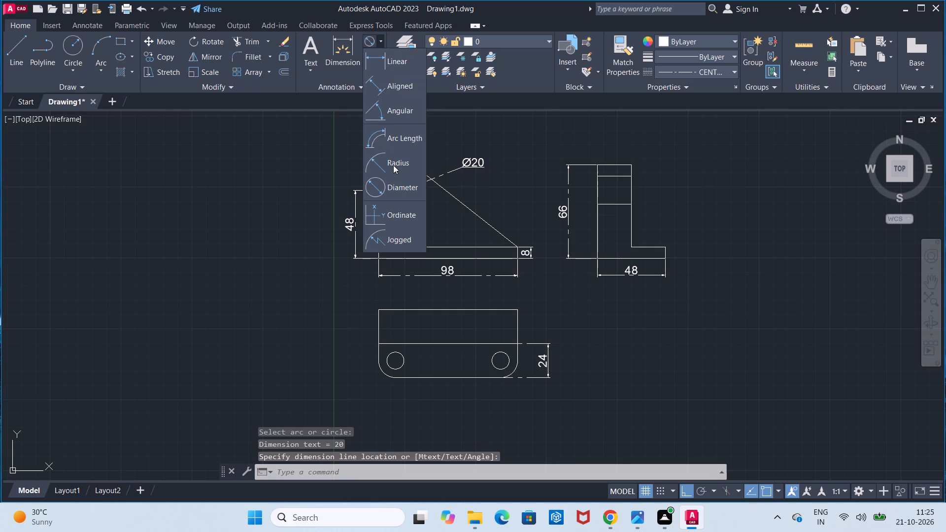
click(393, 166)
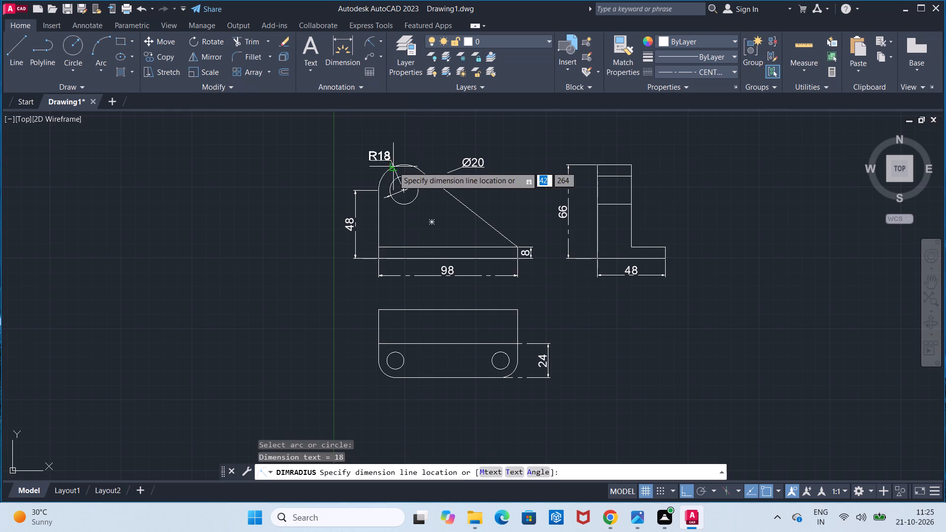
click(388, 152)
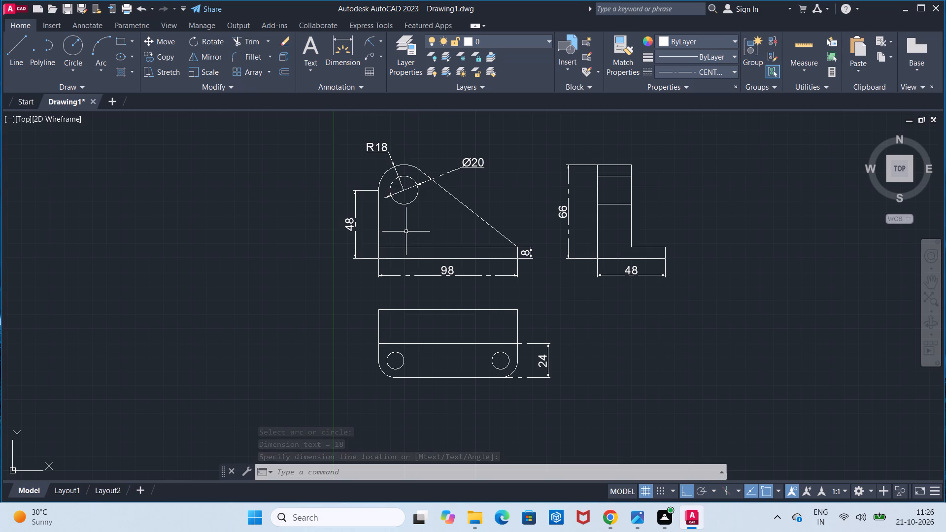
In the lower view, add a diameter dimension to the left hole and a radius dimension to the bottom-right rounded corner.
click(378, 45)
click(401, 186)
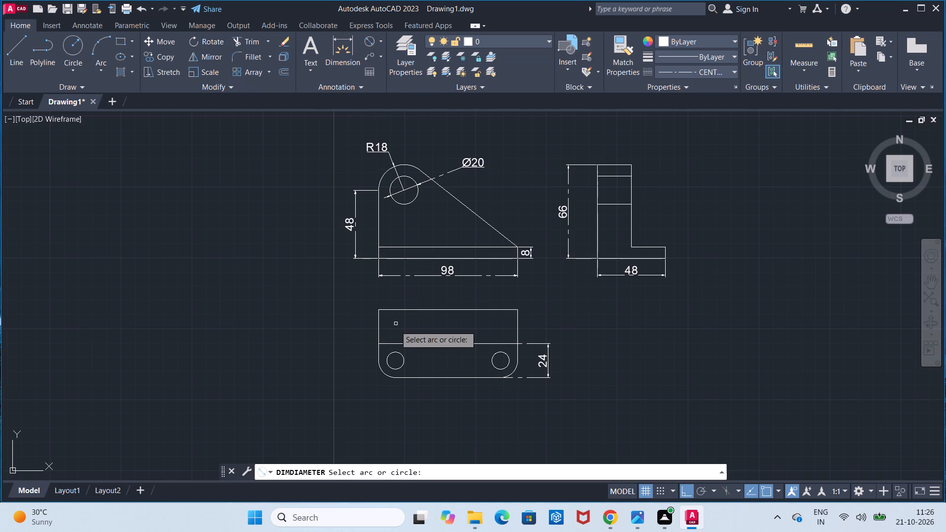
click(395, 352)
click(378, 379)
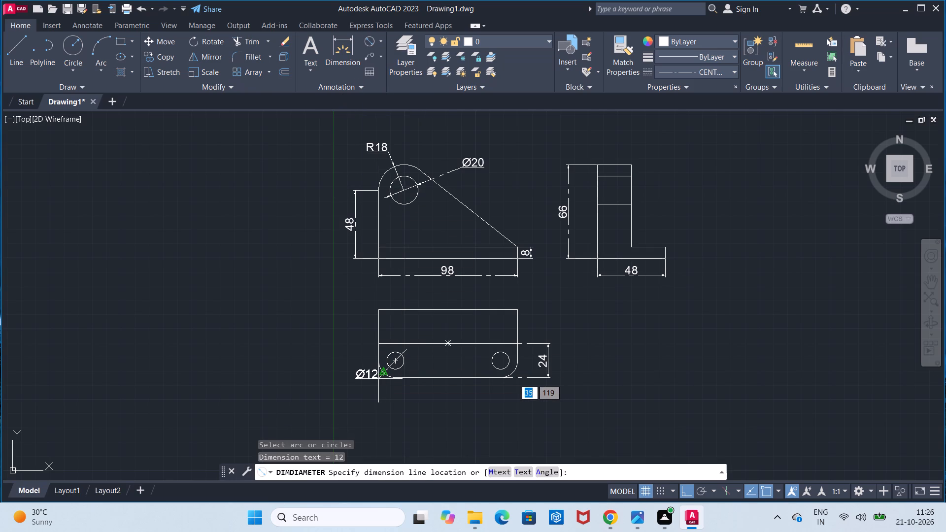
click(380, 47)
click(399, 160)
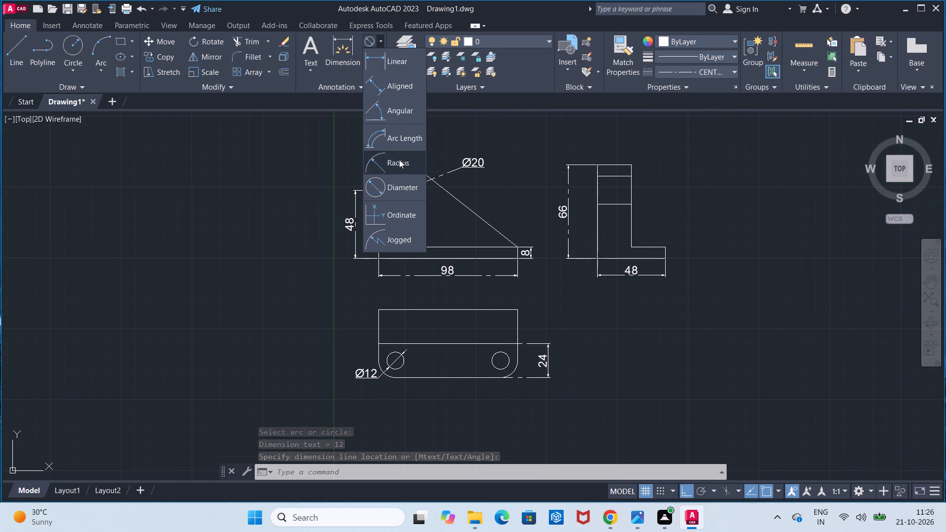
click(517, 366)
click(520, 406)
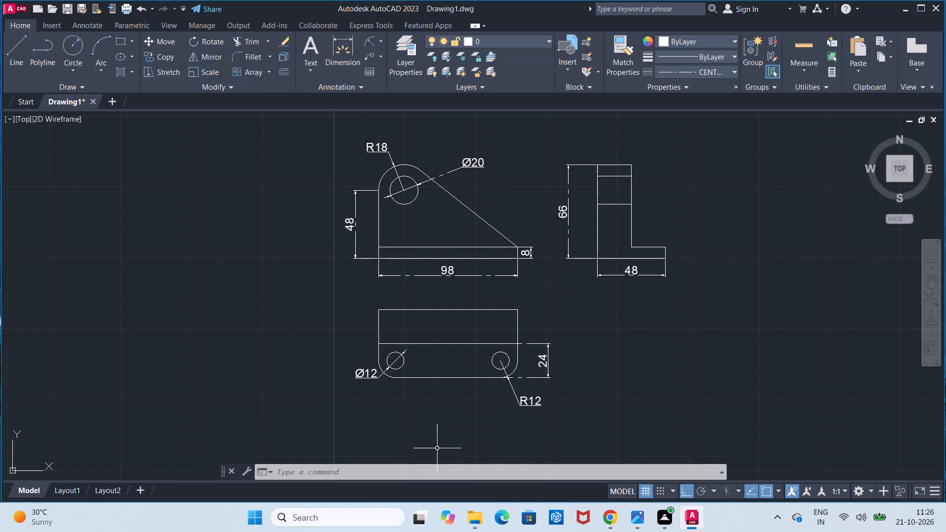
Run the LOGFILEOFF command to turn off log file recording.
click(430, 465)
text(logf)
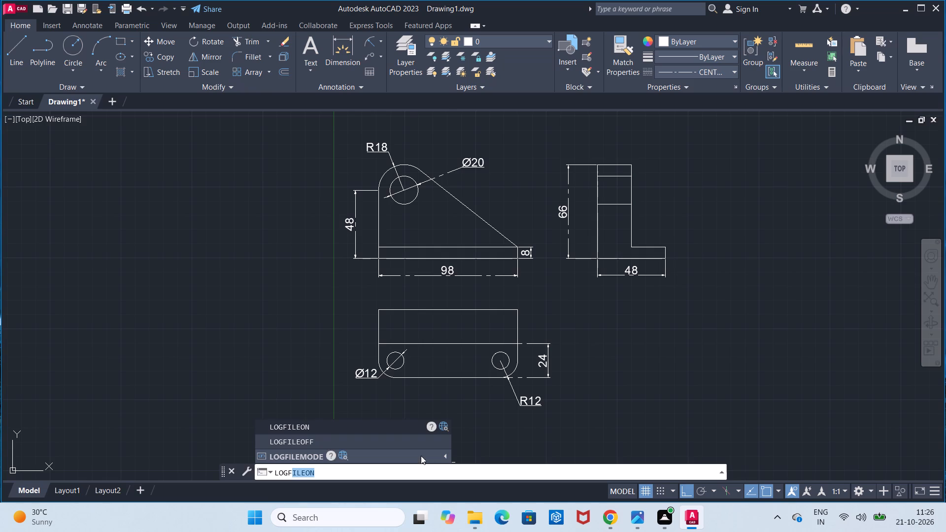
click(405, 434)
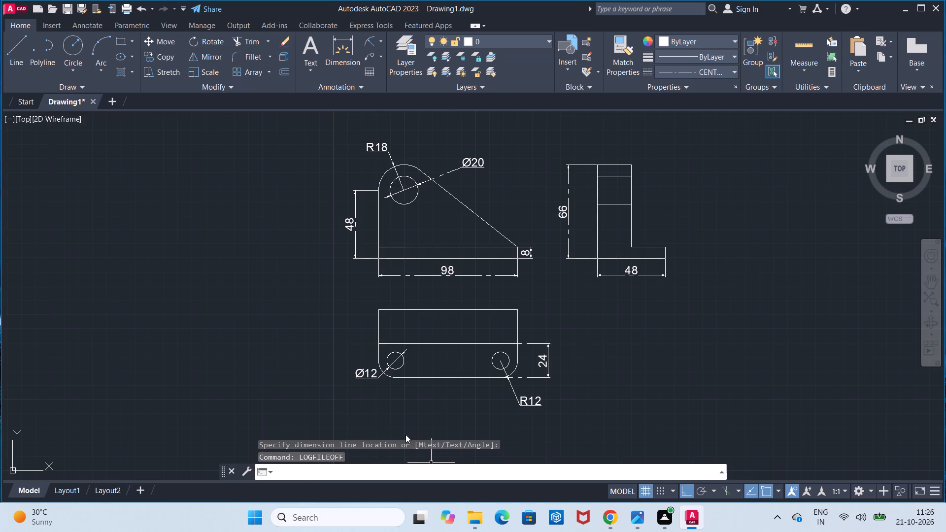
Save the drawing in the Documents folder under the file name Webbed Angle Bracket.
click(65, 13)
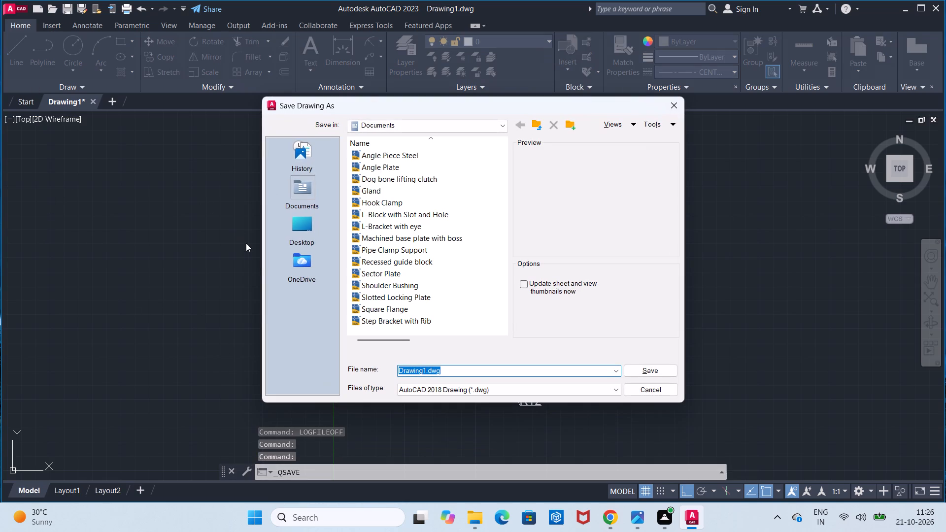
key(BackSpace)
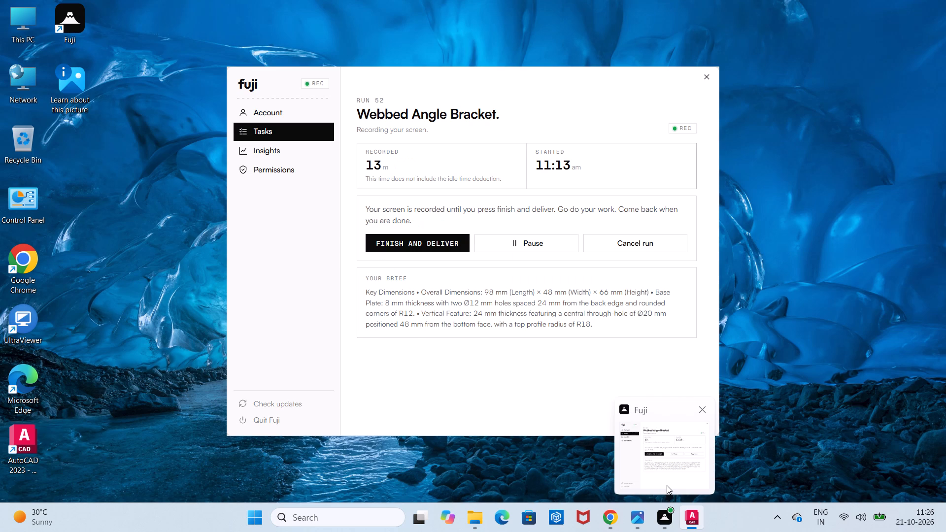
key(w)
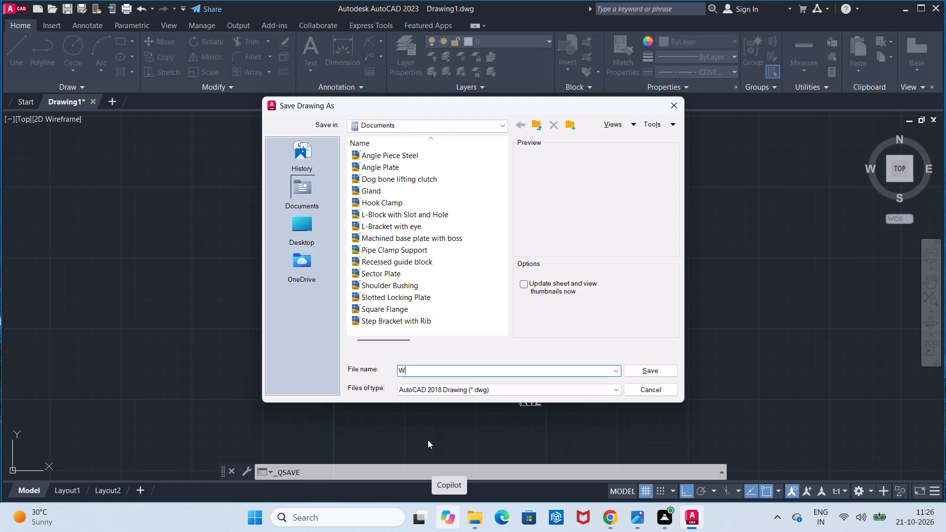
text(ebbed)
key(space)
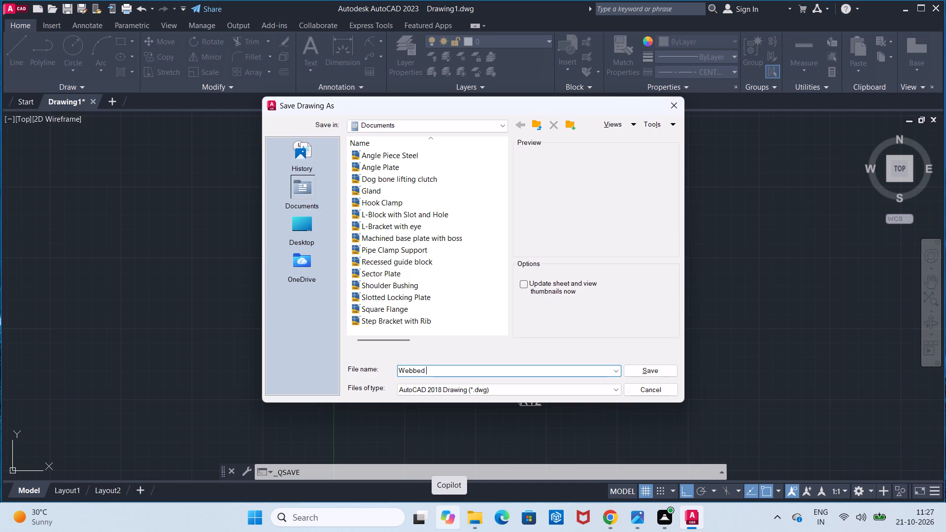
key(m)
key(equal)
key(BackSpace)
key(BackSpace)
text(ngk)
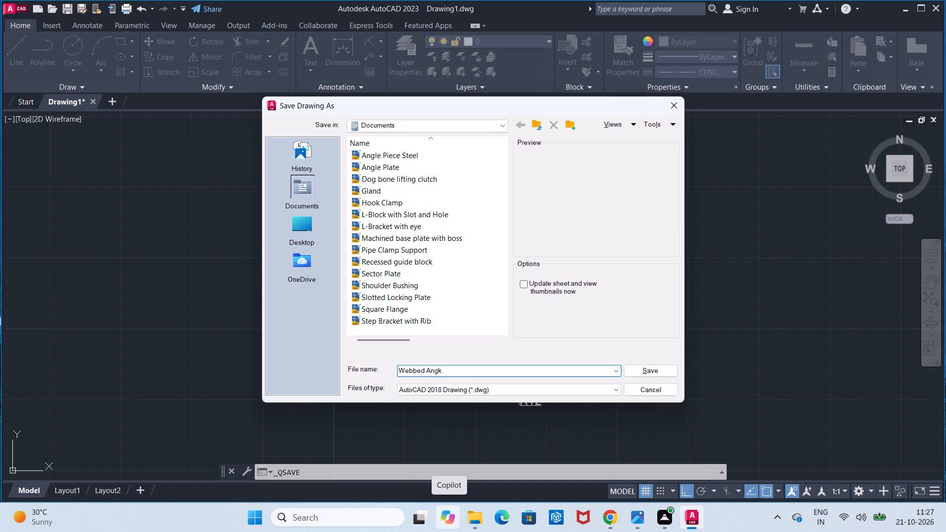
key(BackSpace)
text(le)
key(space)
key(b)
text(ras)
key(BackSpace)
text(cket)
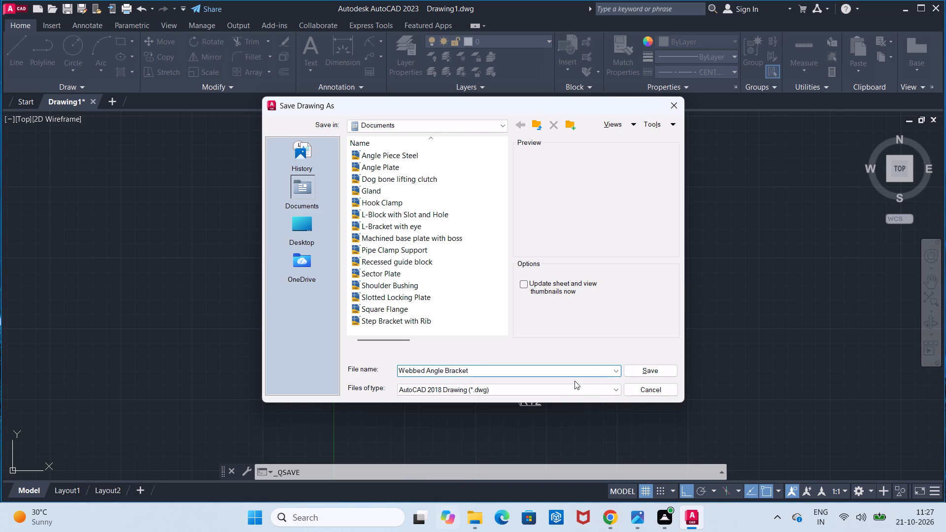
click(638, 366)
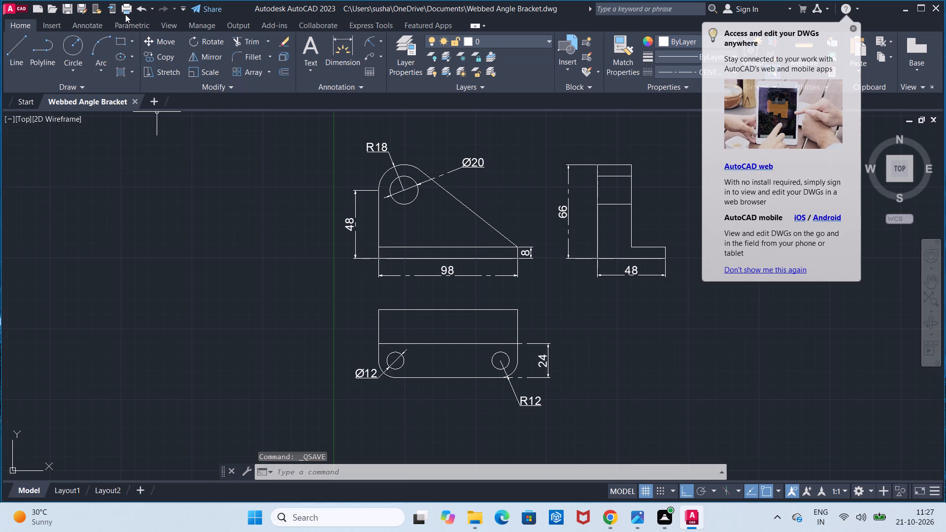
Set up the plot with landscape orientation, paper size ISO A4 (297.00 x 210.00 MM) and the plot centred on the sheet.
click(124, 14)
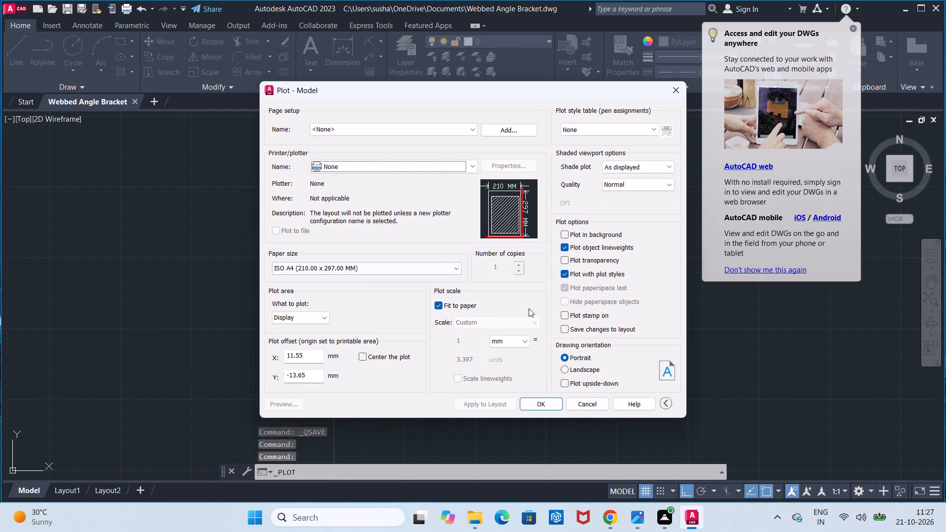
click(563, 373)
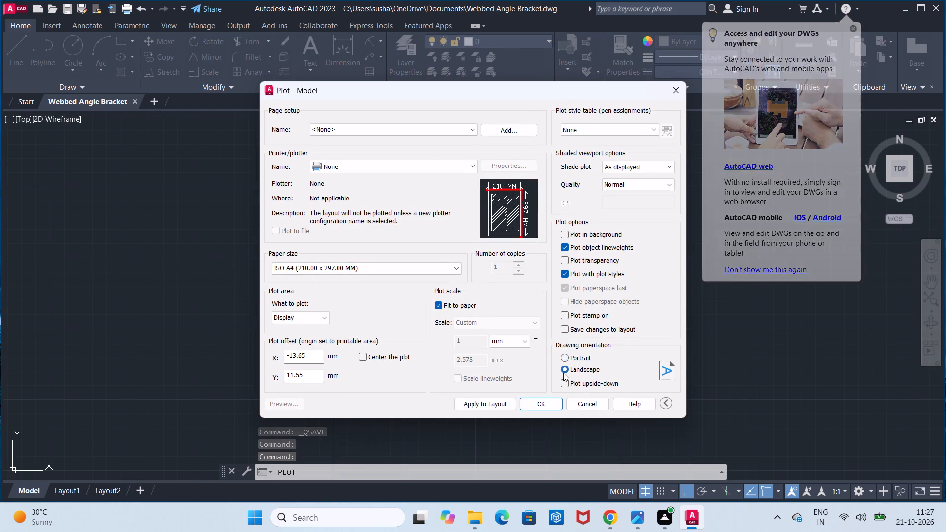
click(640, 166)
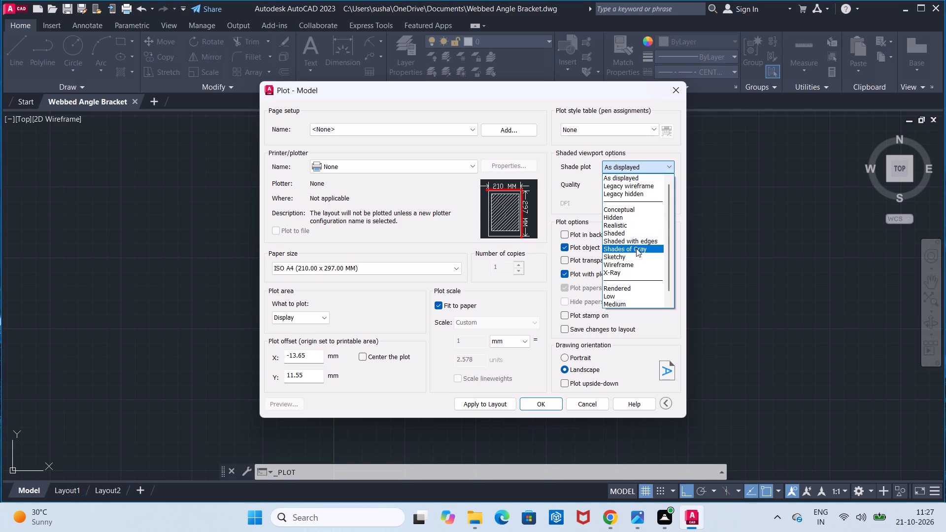
click(656, 318)
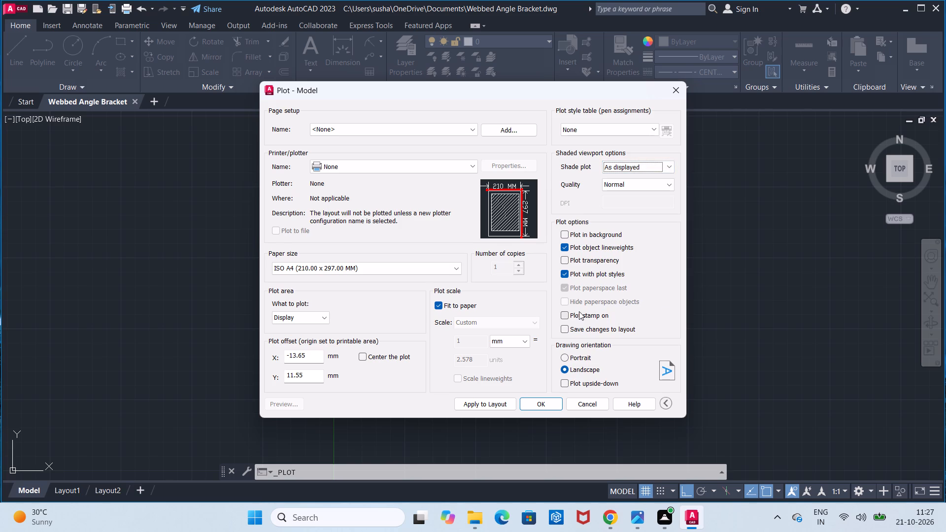
click(403, 272)
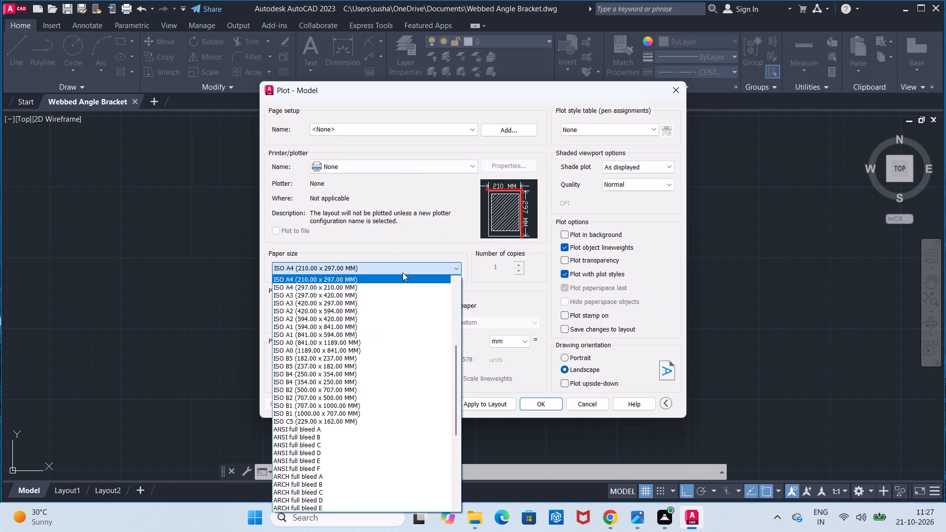
click(404, 288)
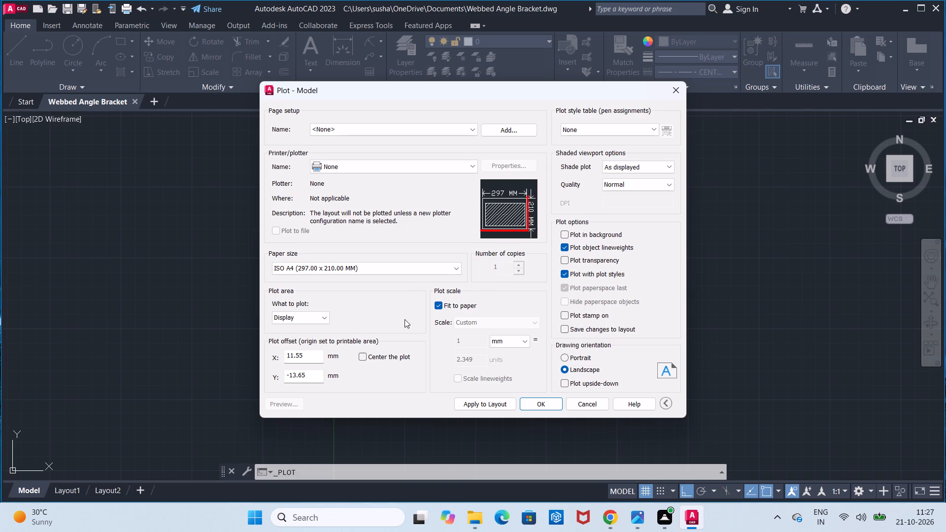
click(361, 360)
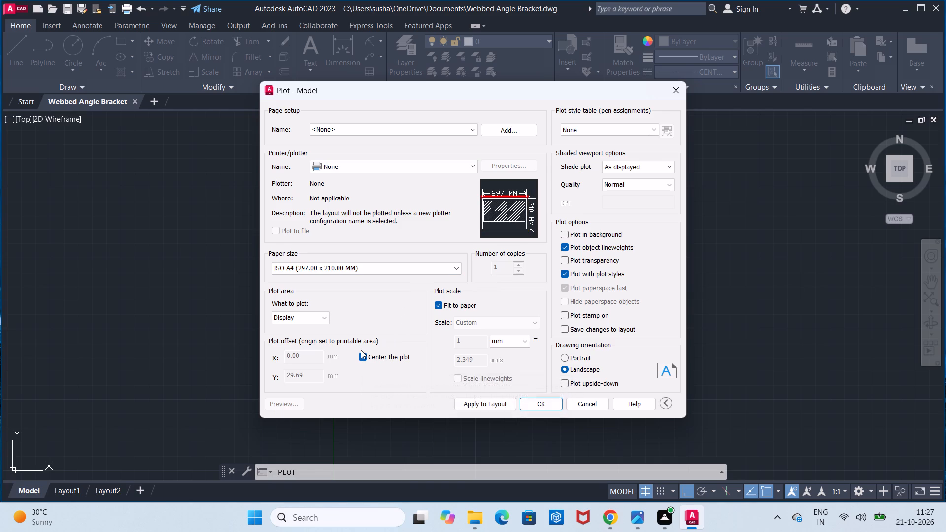
click(661, 182)
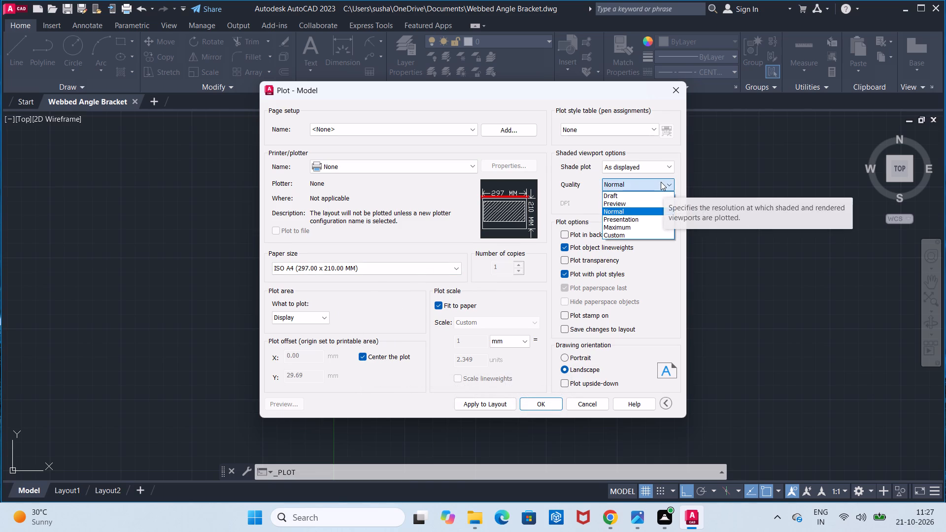
click(661, 182)
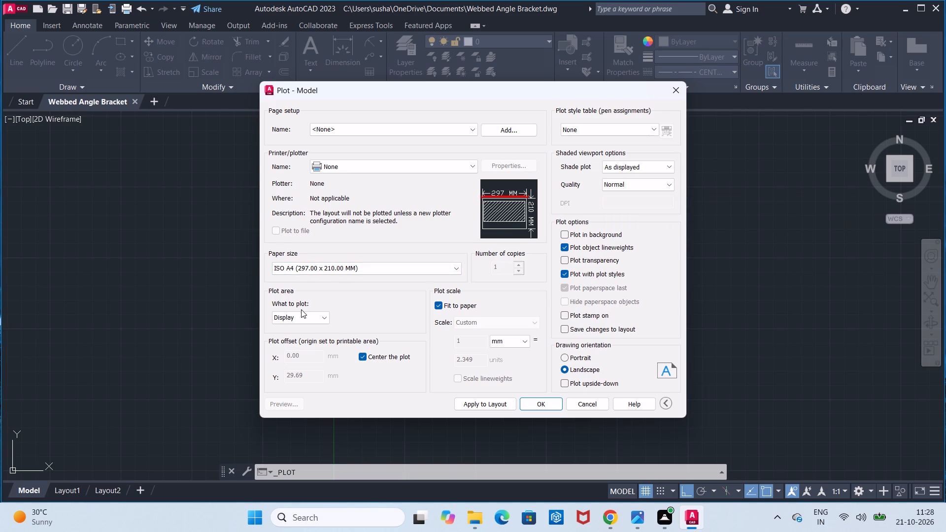
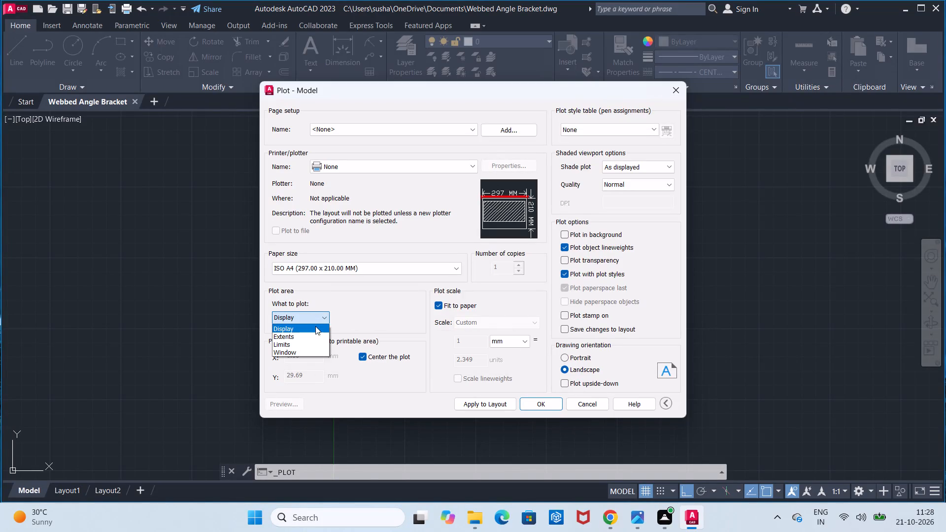
Set the plot area to a window enclosing all three dimensioned views of the bracket.
click(386, 320)
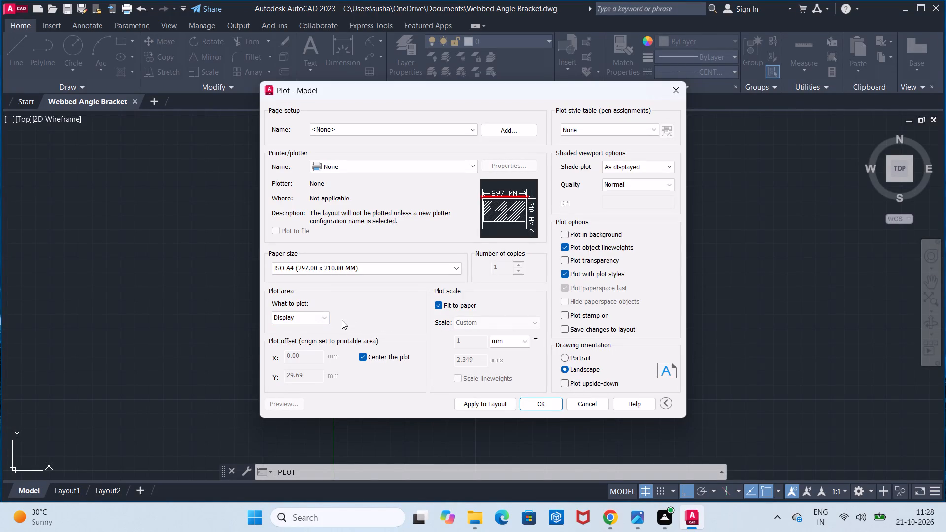
click(320, 320)
click(315, 348)
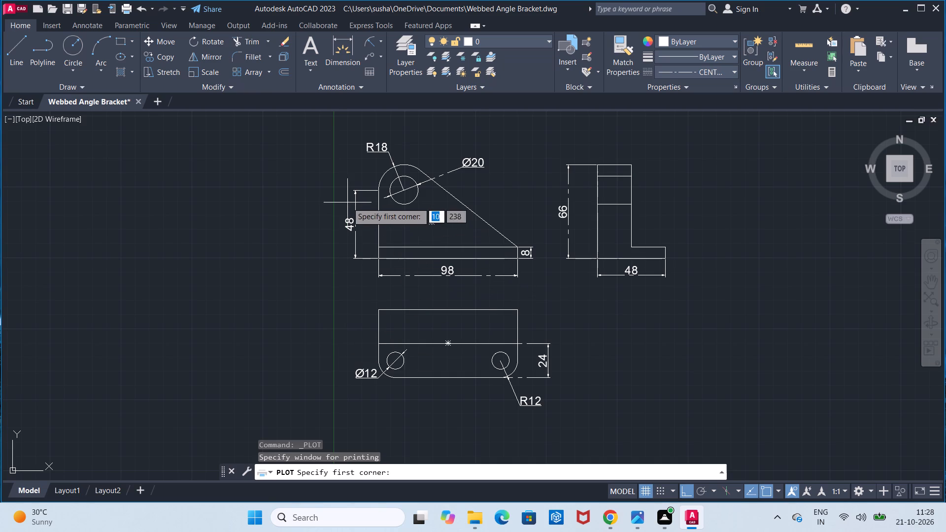
click(339, 123)
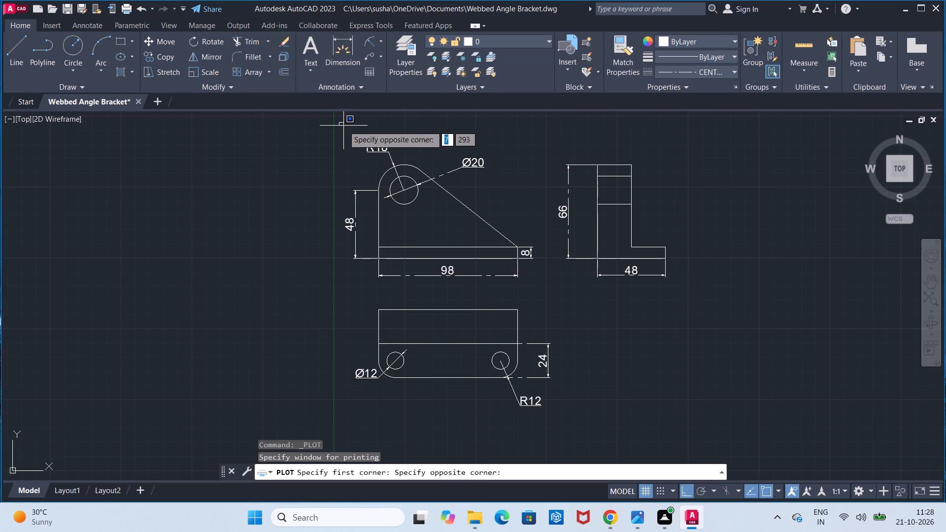
click(694, 425)
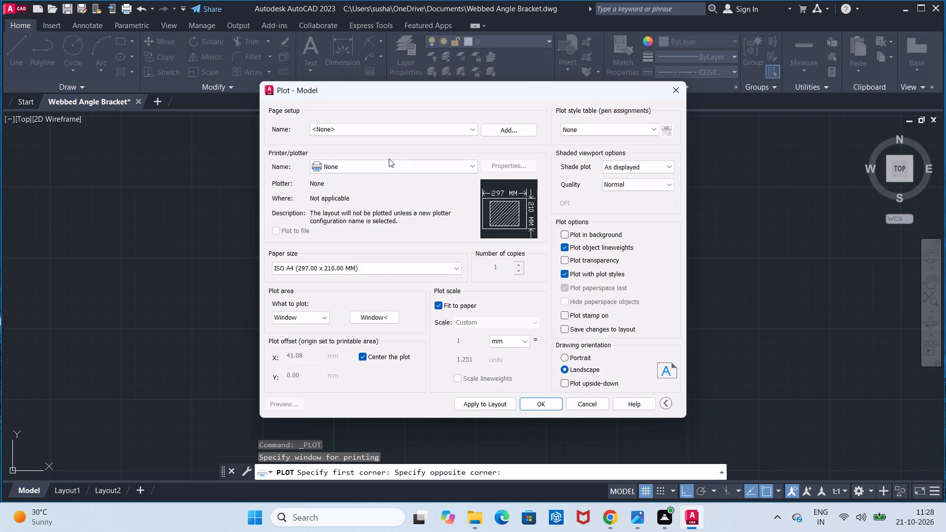
Plot the sheet with the DWG To PDF.pc3 plotter, saving the PDF in the Documents folder, and close it after checking the views.
click(389, 159)
click(391, 170)
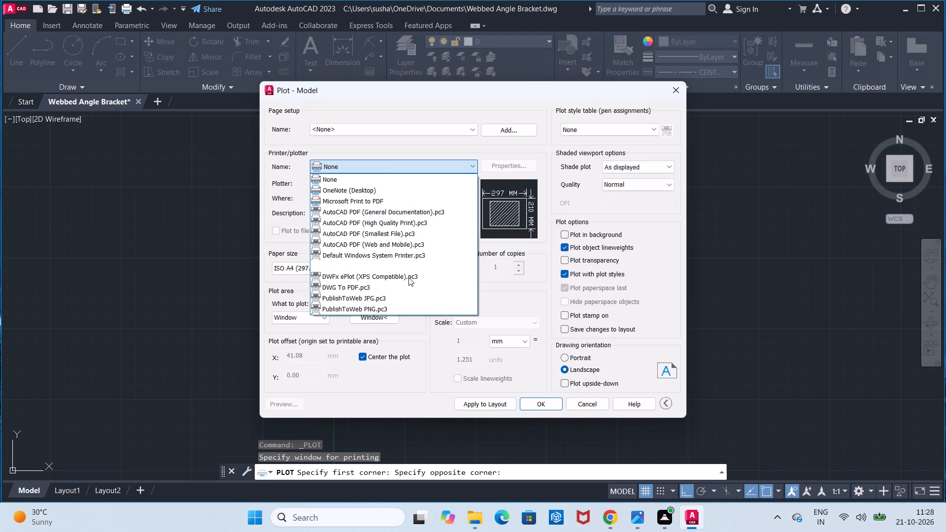
click(409, 285)
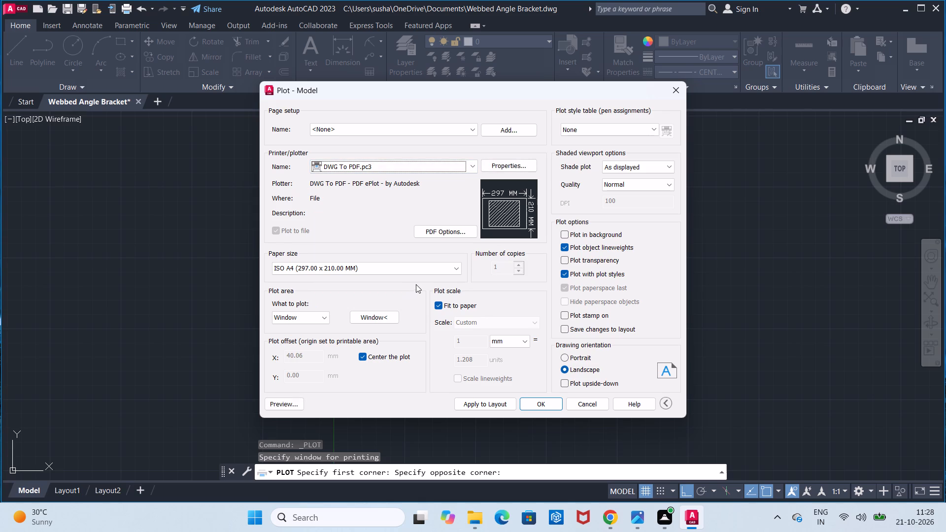
click(545, 404)
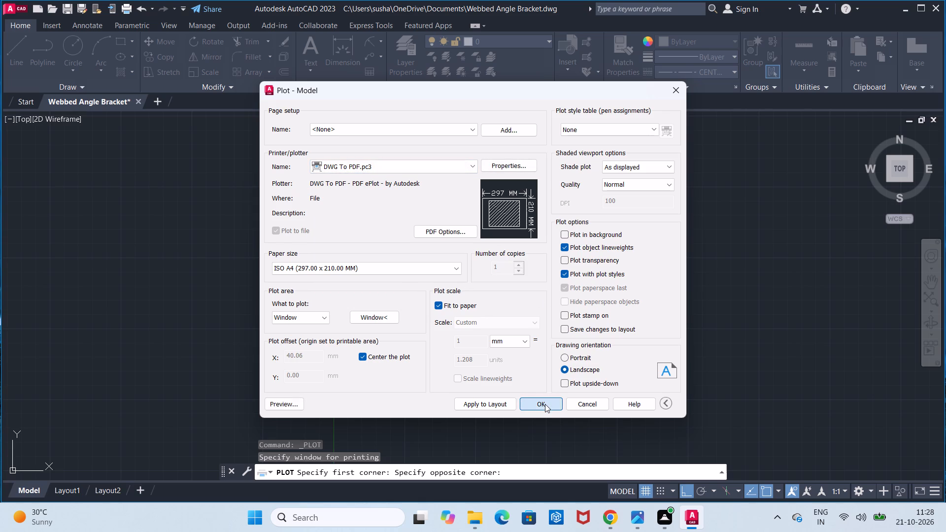
click(641, 367)
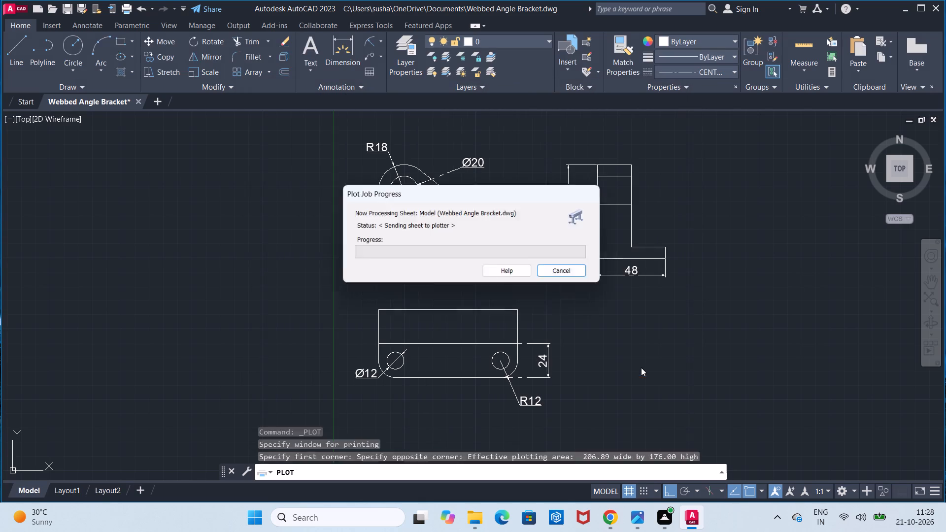
scroll(641, 367, down, 2)
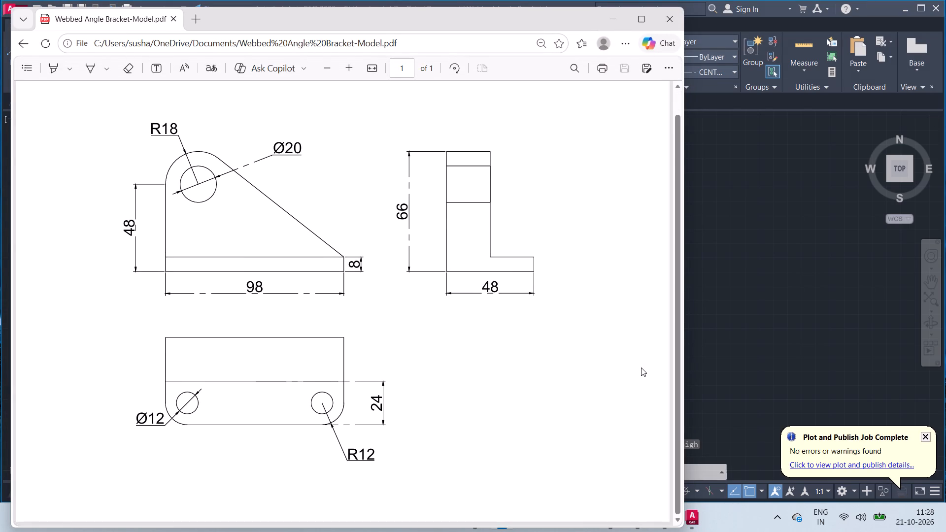
scroll(641, 367, down, 1)
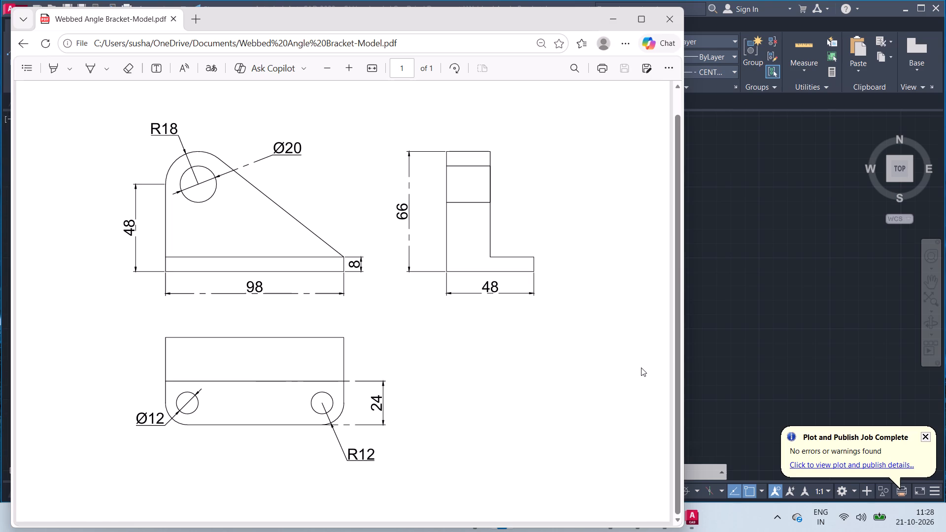
click(659, 16)
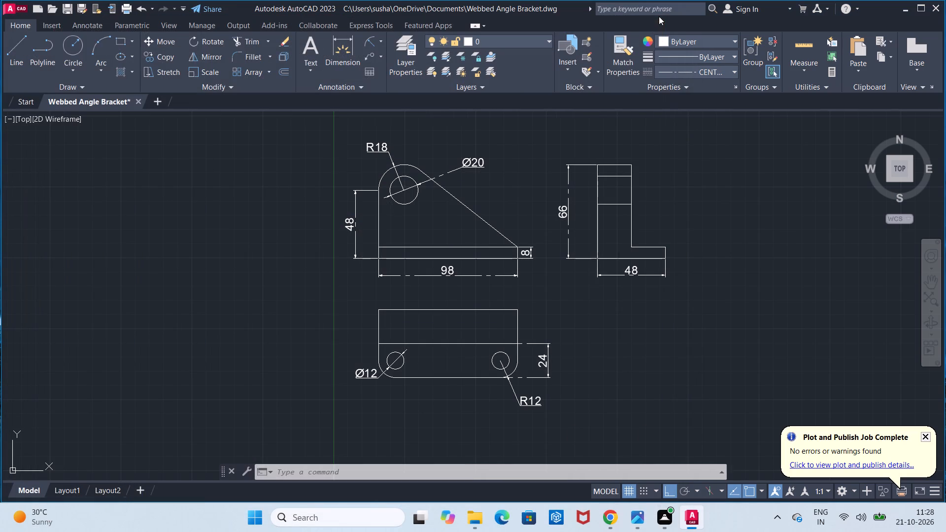
Exit AutoCAD, saving the changes to the Webbed Angle Bracket drawing.
click(930, 12)
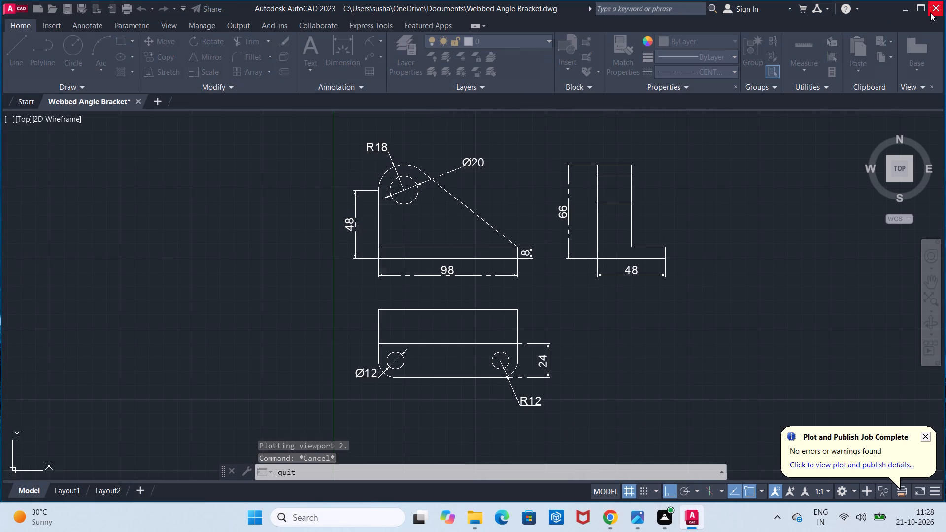
click(468, 283)
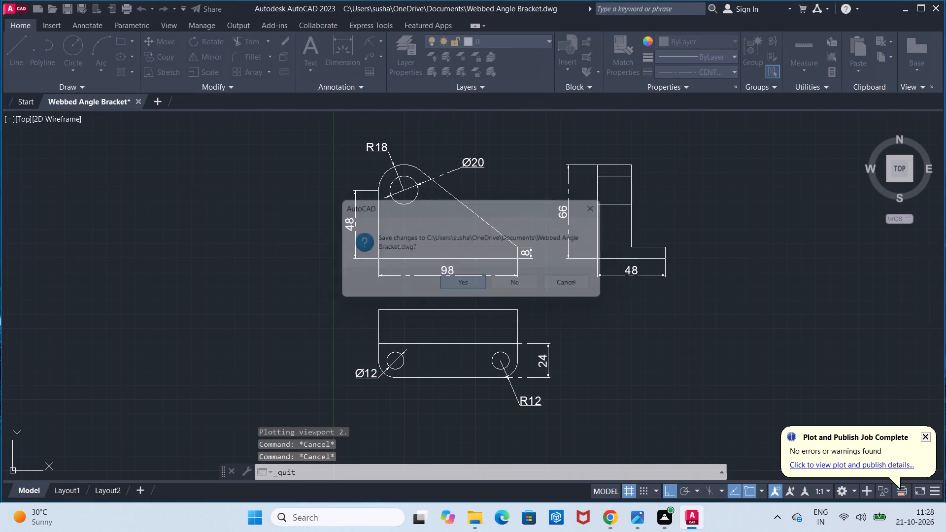